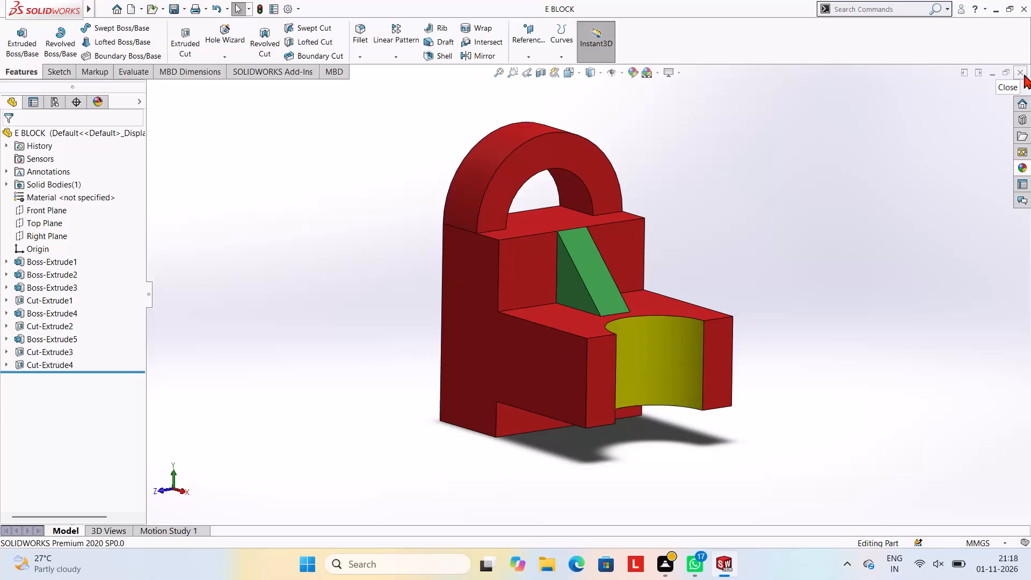
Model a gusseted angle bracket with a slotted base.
Close the E BLOCK part and create a new part document.
click(1024, 74)
click(128, 9)
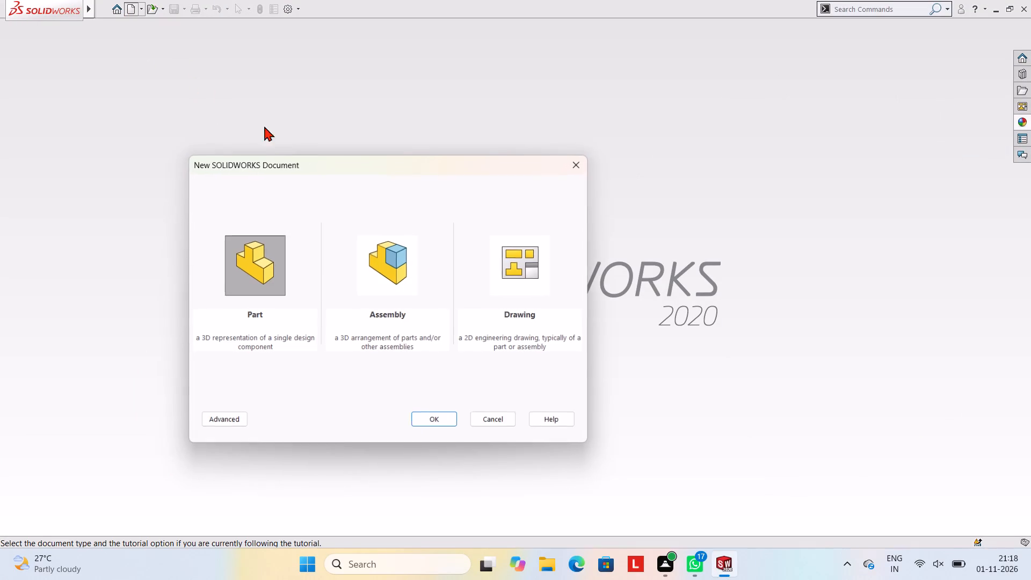
click(439, 416)
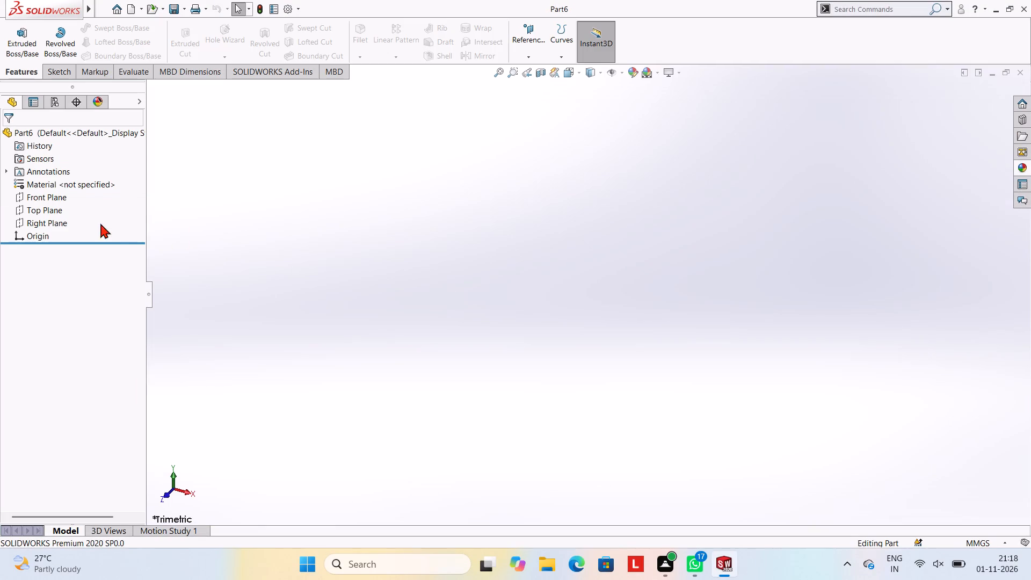
Start a sketch on the Front Plane and draw a 58 mm horizontal line from the origin.
click(57, 198)
click(70, 177)
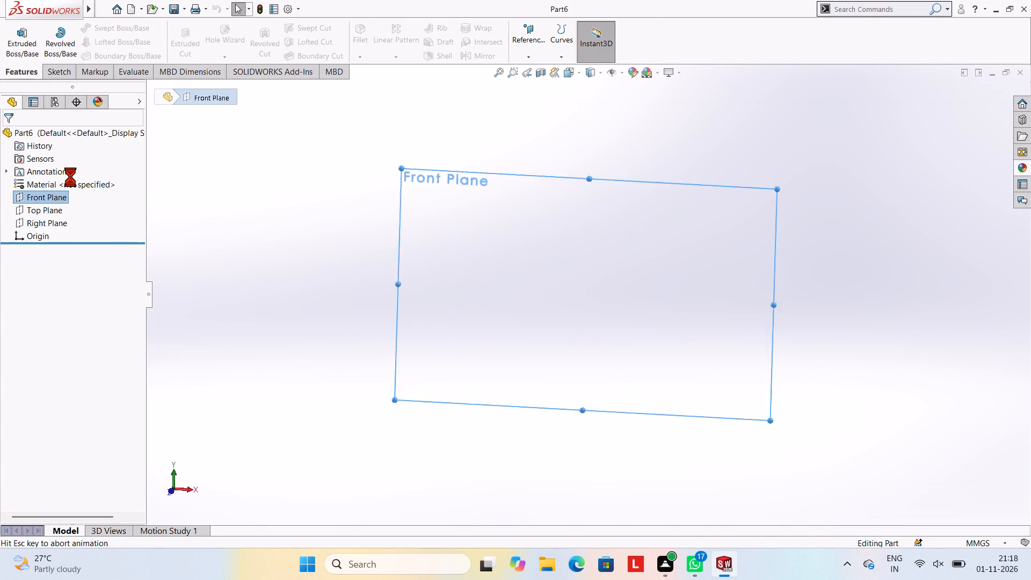
click(475, 259)
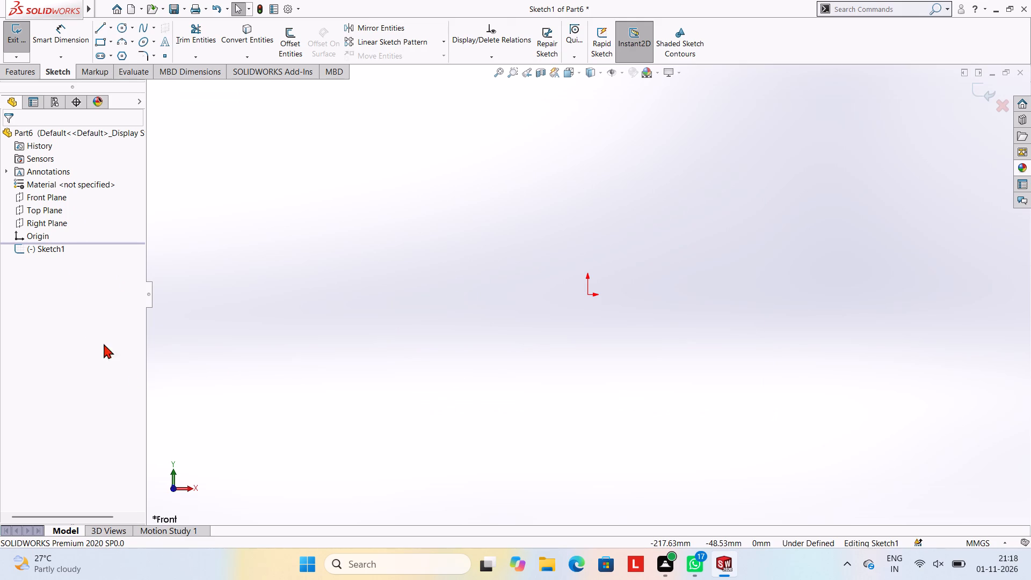
click(101, 32)
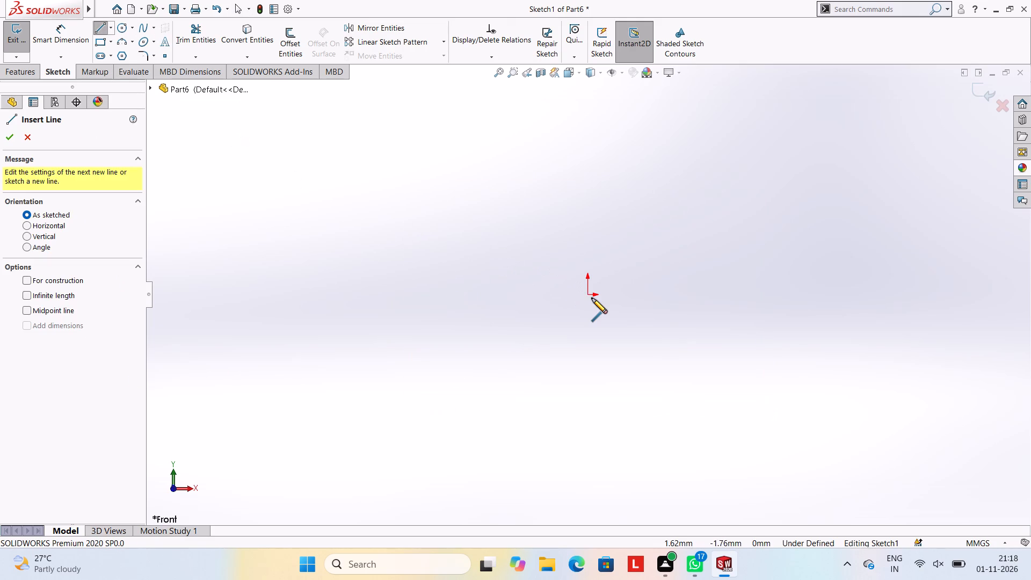
click(588, 293)
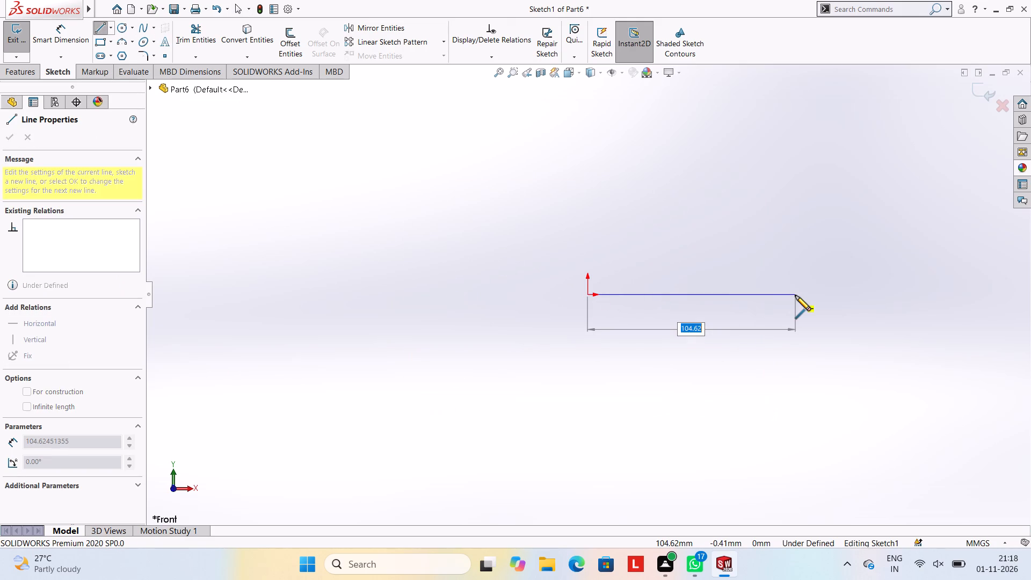
text(58)
key(Return)
key(Escape)
key(Escape)
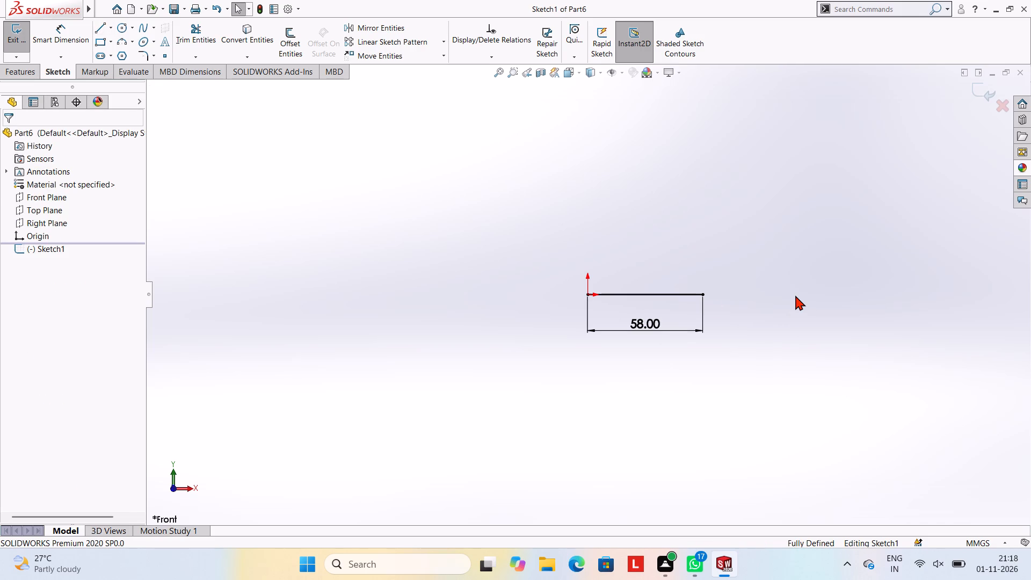
key(Escape)
key(Escape)
key(Escape)
key(Escape)
key(Escape)
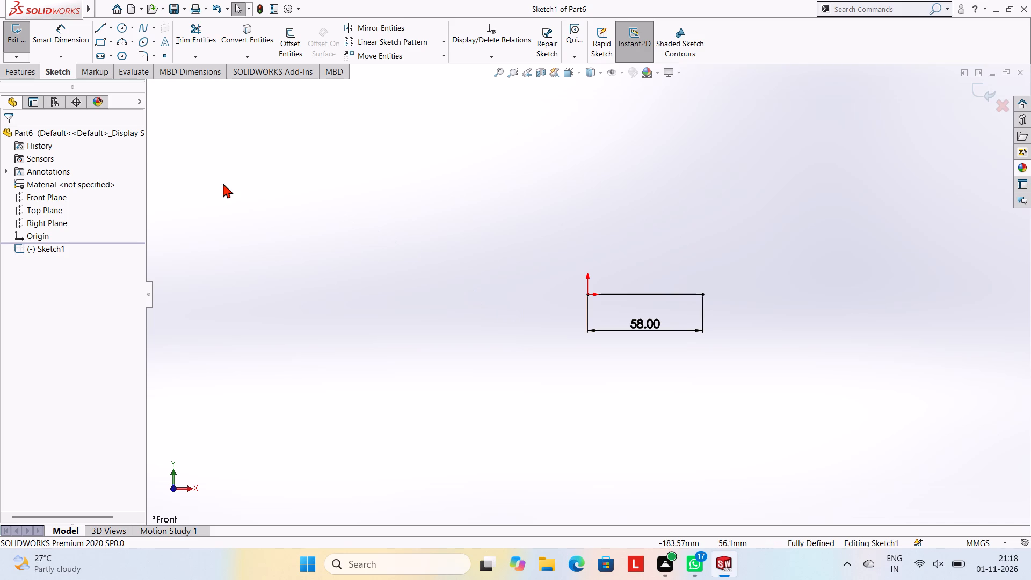
Draw a 44 mm vertical line up from the origin and close the profile into a rectangle with two more lines.
click(95, 27)
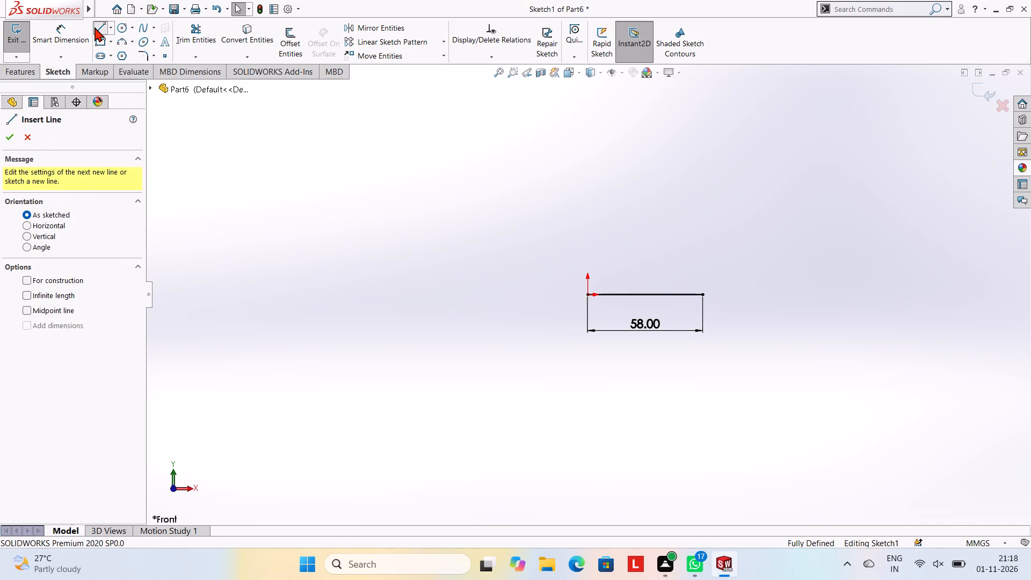
click(99, 29)
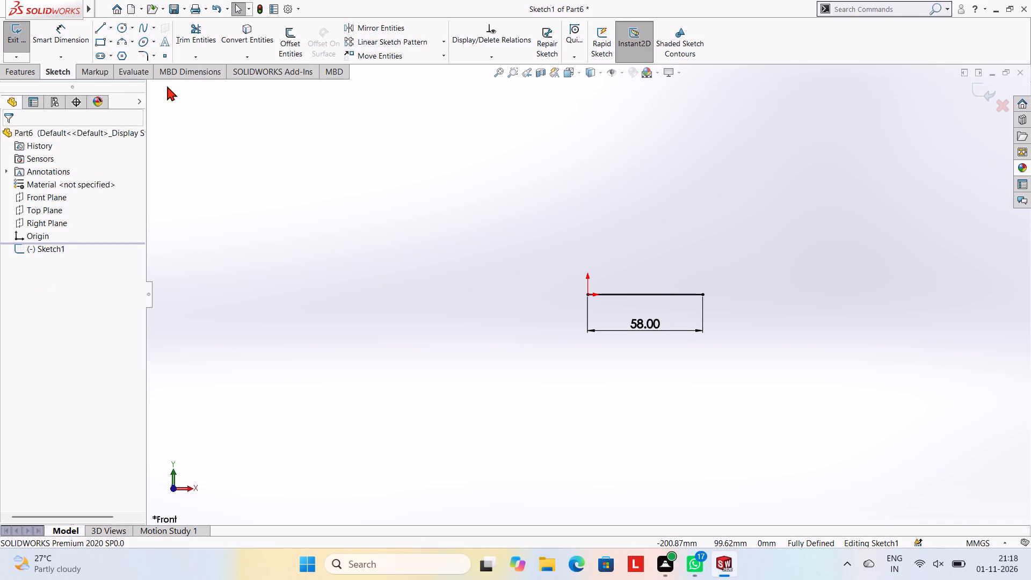
click(94, 29)
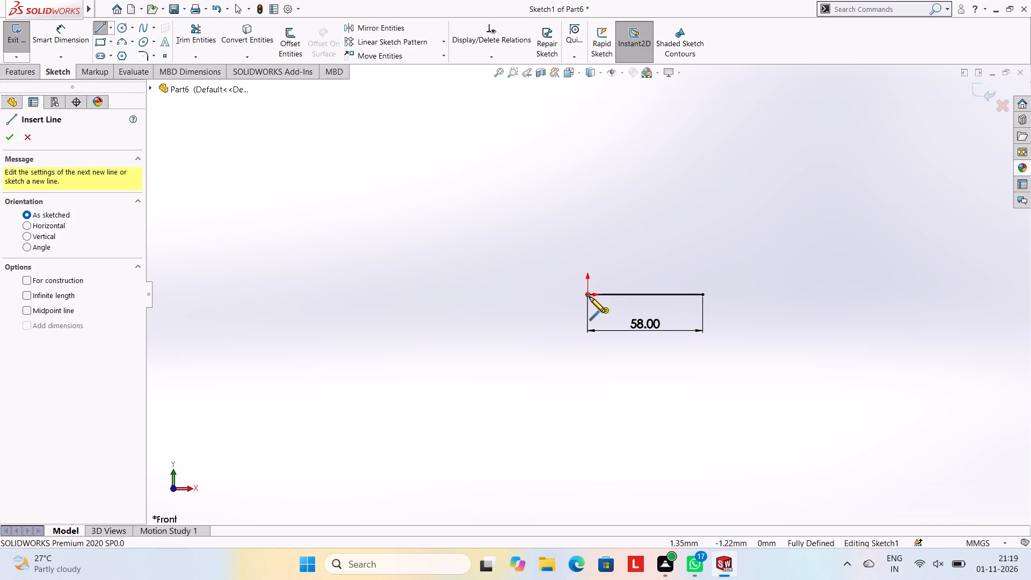
click(587, 295)
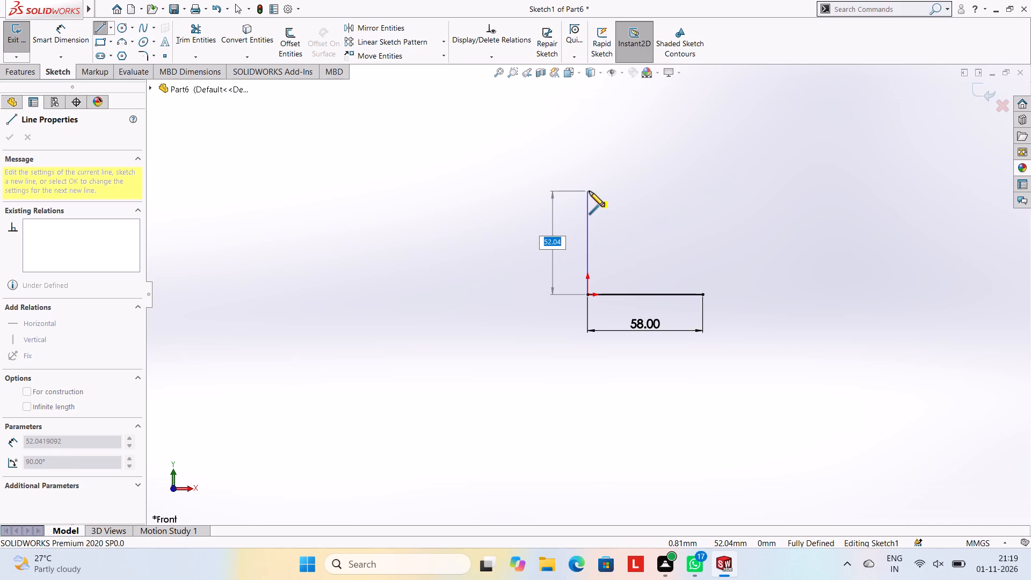
text(44)
key(Return)
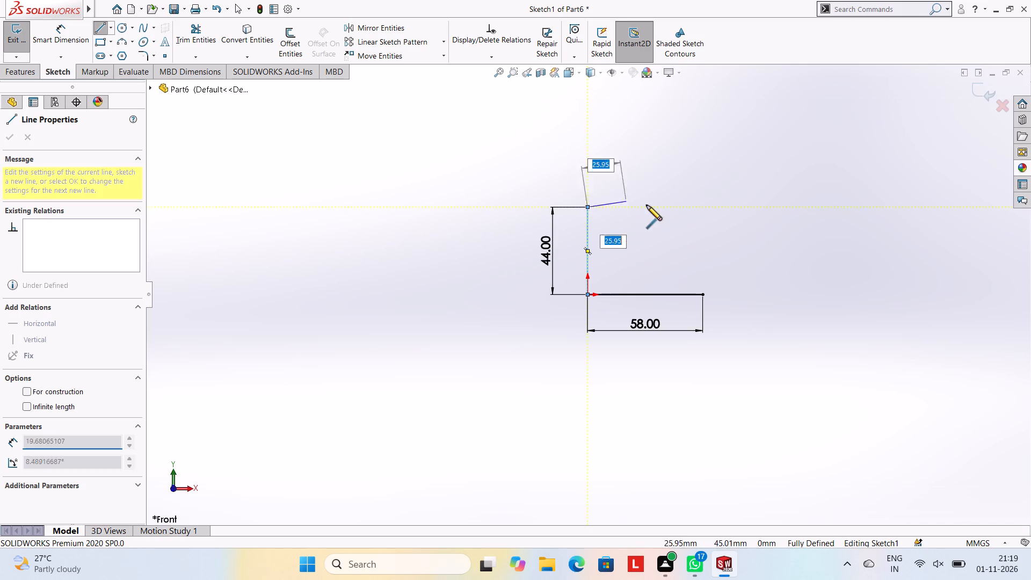
click(703, 207)
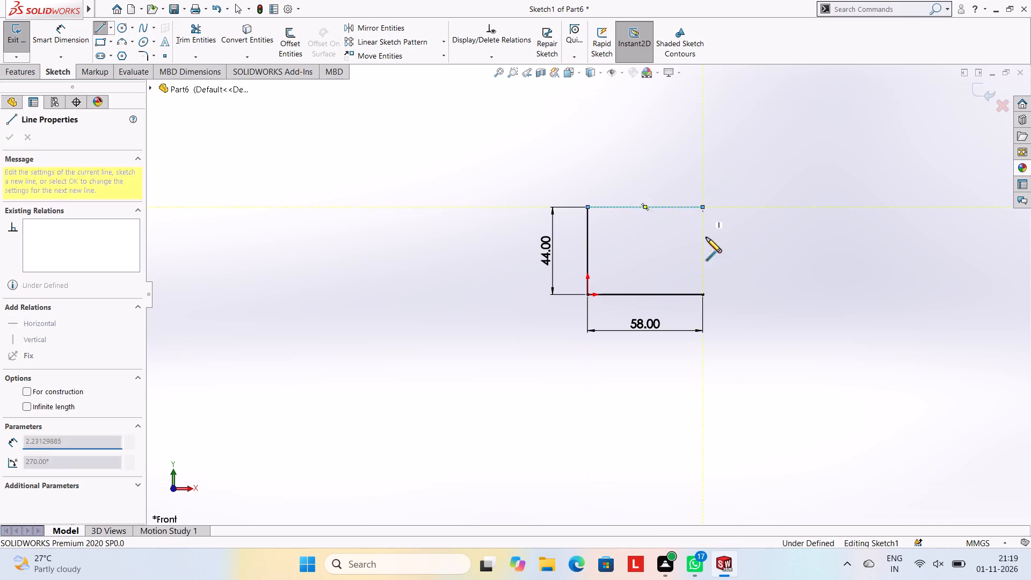
click(702, 293)
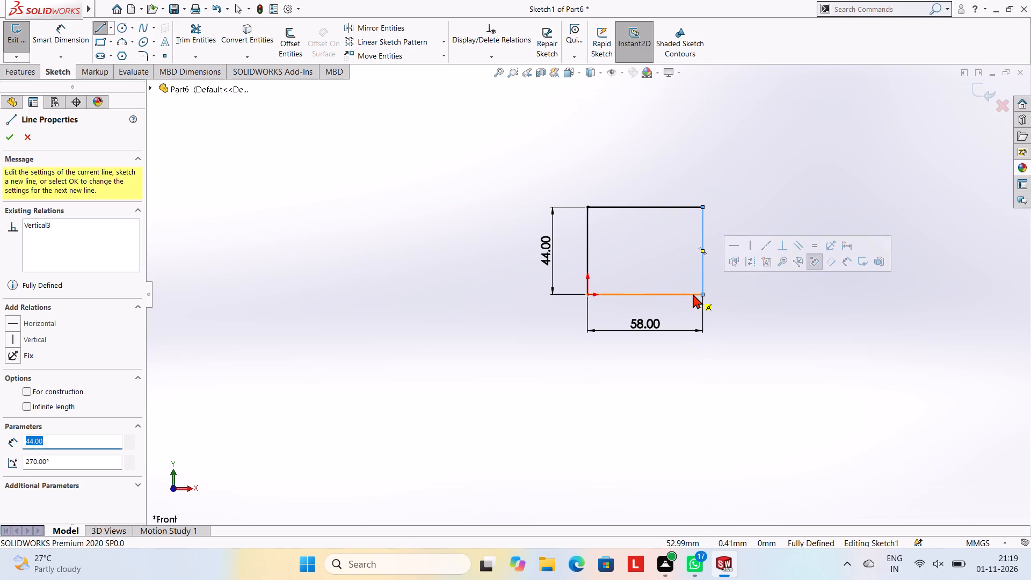
key(Escape)
key(Escape)
key(Escape)
key(Escape)
key(Escape)
Extrude the rectangle as a blind boss 10 mm deep from the sketch plane.
scroll(757, 200, up, 3)
scroll(757, 198, down, 3)
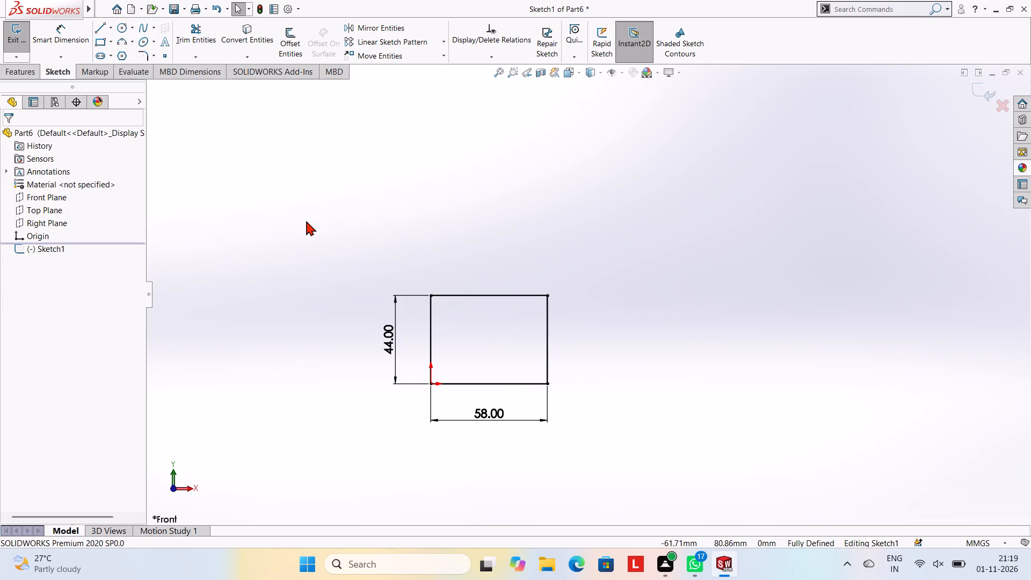
click(30, 73)
click(29, 53)
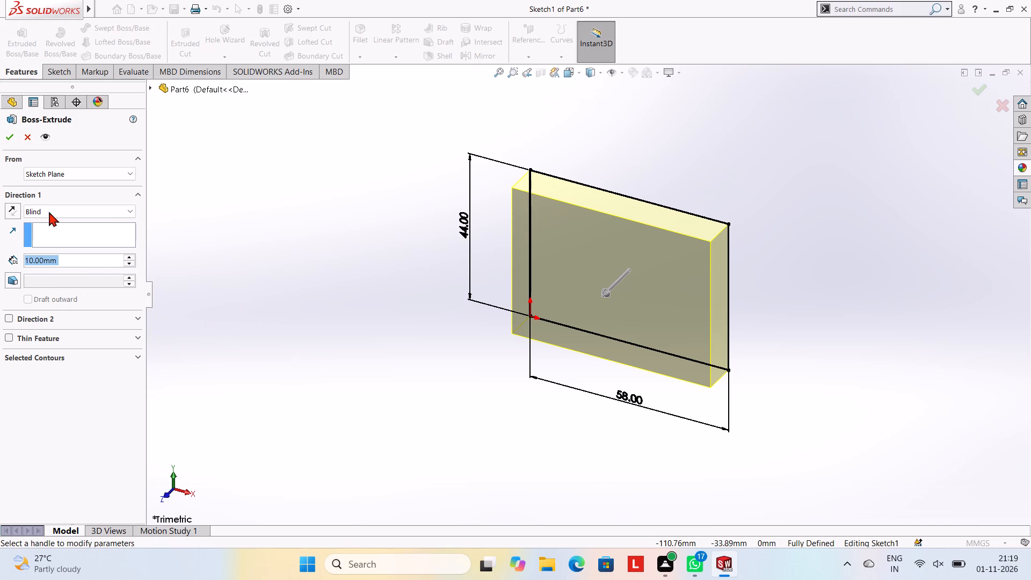
click(8, 132)
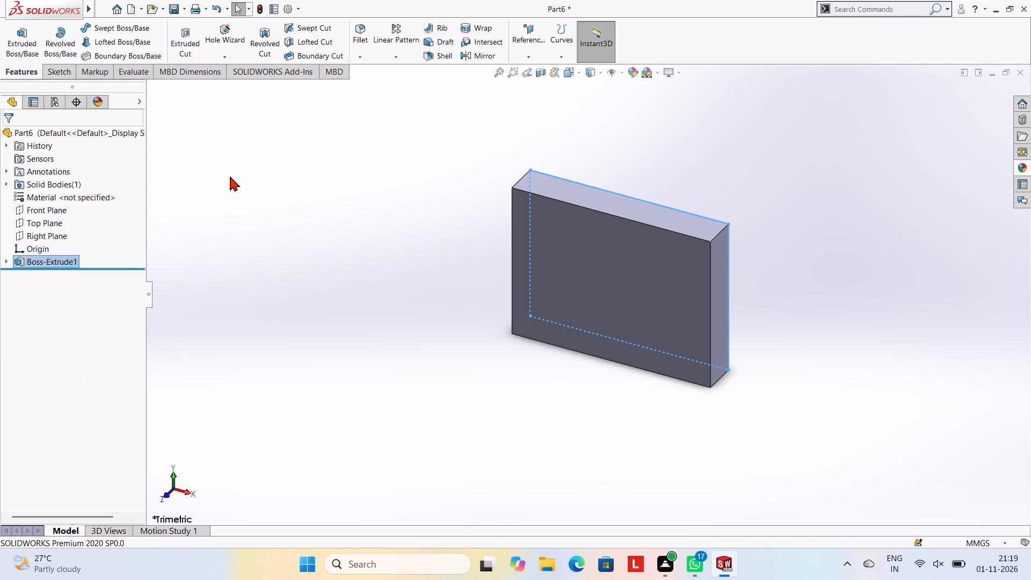
click(230, 176)
Sketch a circle of 22 mm radius on the plate's front face, centred on the midpoint of its right edge.
scroll(499, 321, down, 1)
middle_drag(519, 323, 526, 250)
click(685, 243)
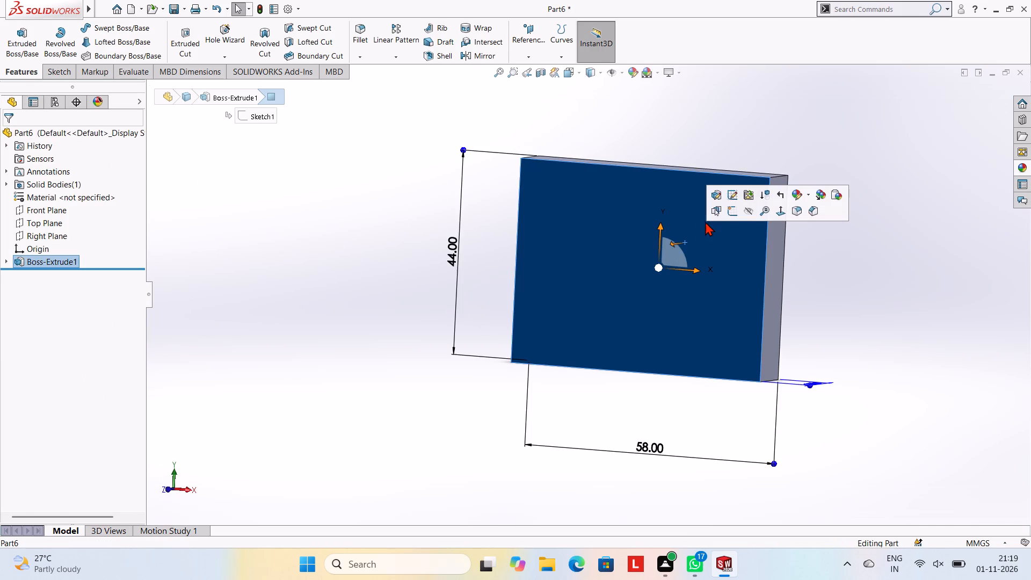
click(730, 211)
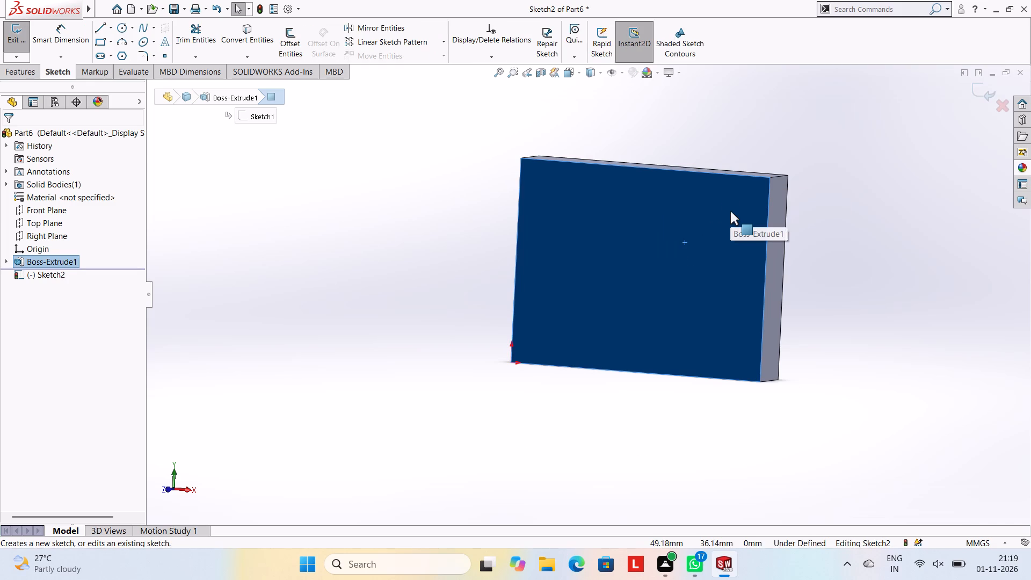
key(ctrl+8)
scroll(785, 239, up, 4)
scroll(788, 241, down, 2)
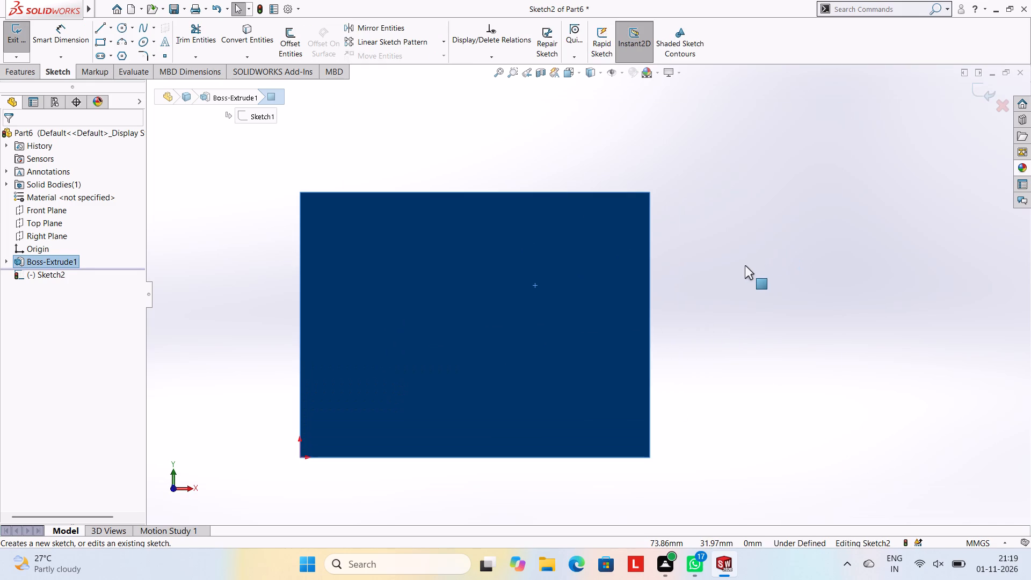
click(120, 26)
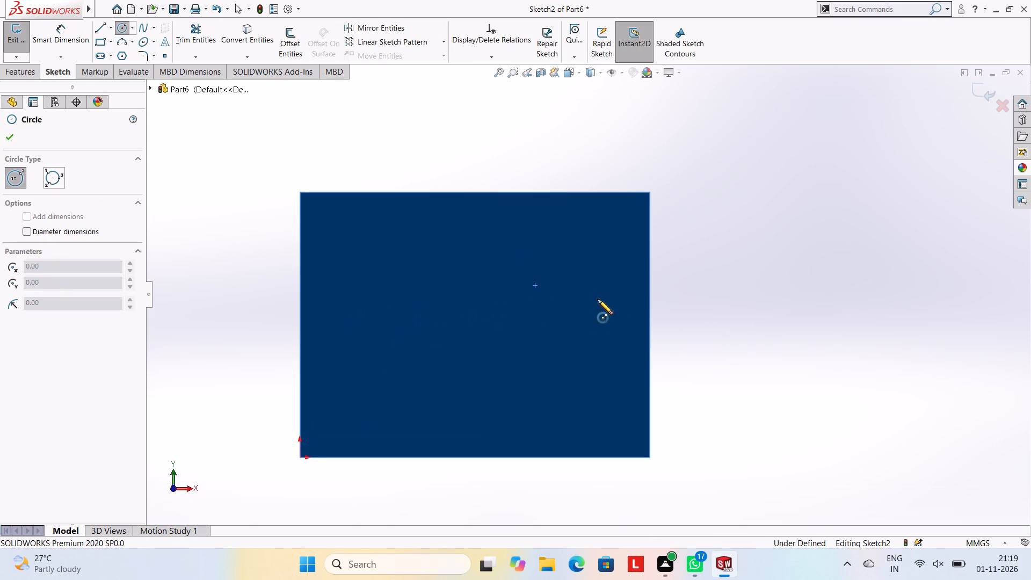
click(651, 324)
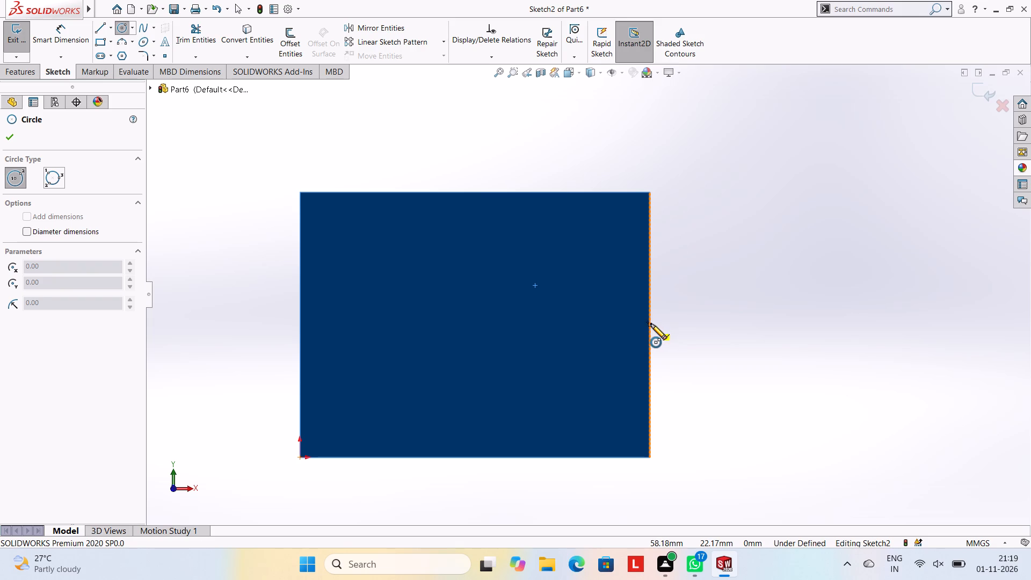
text(22)
key(Return)
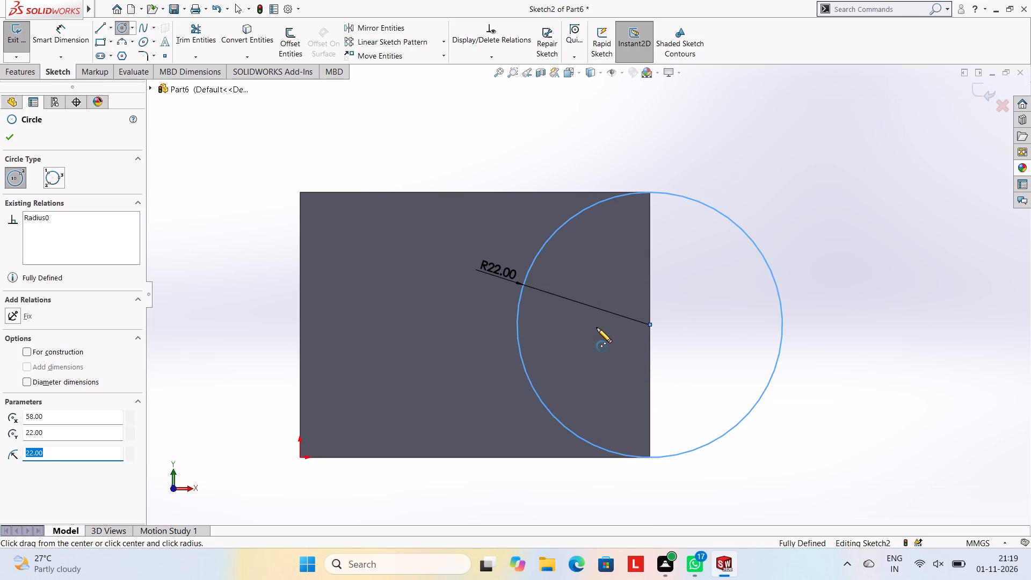
key(Escape)
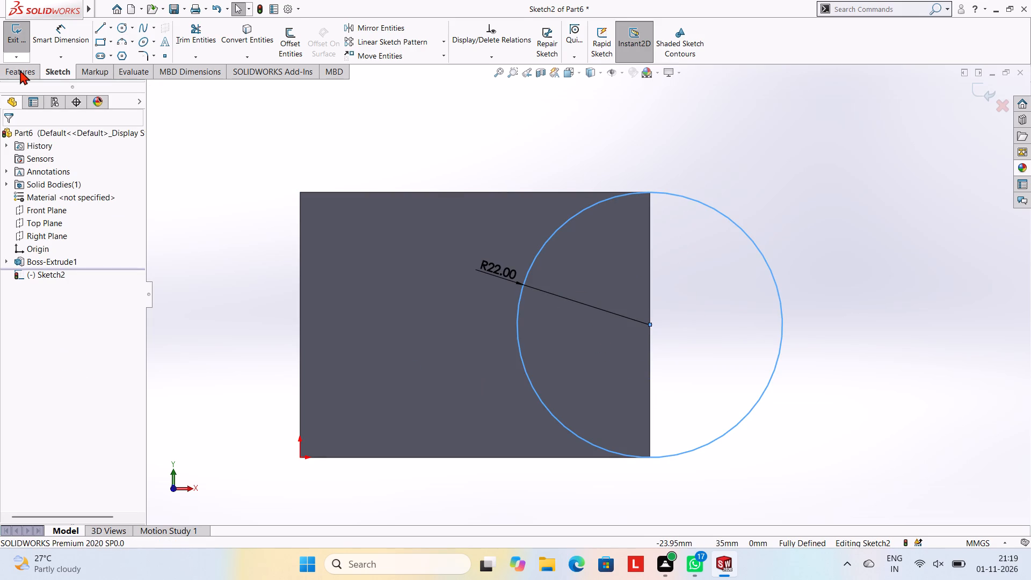
Extrude the circle 10 mm in the reversed direction, merged with the plate, to form its rounded end.
click(20, 74)
click(30, 28)
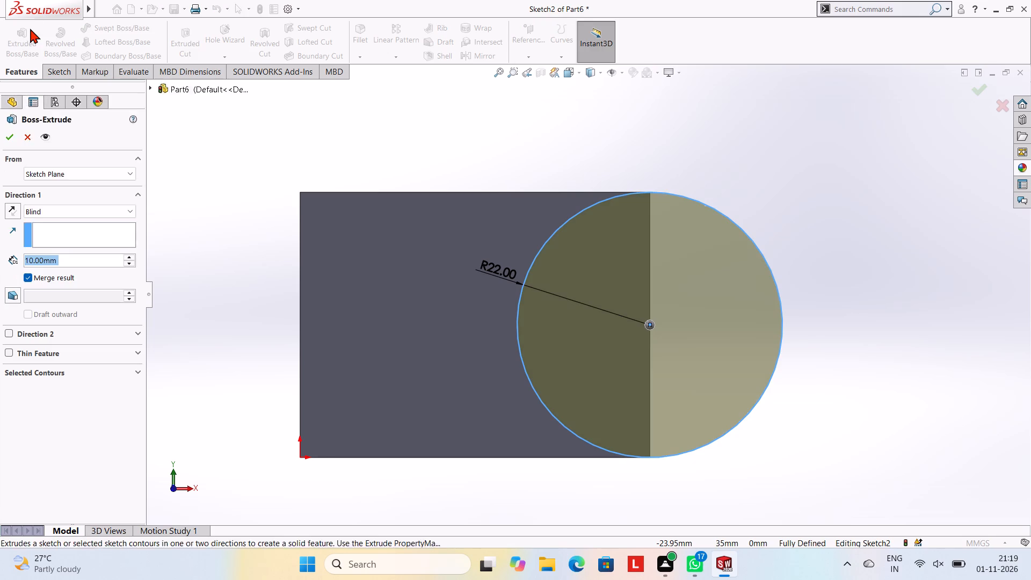
middle_drag(374, 267, 382, 133)
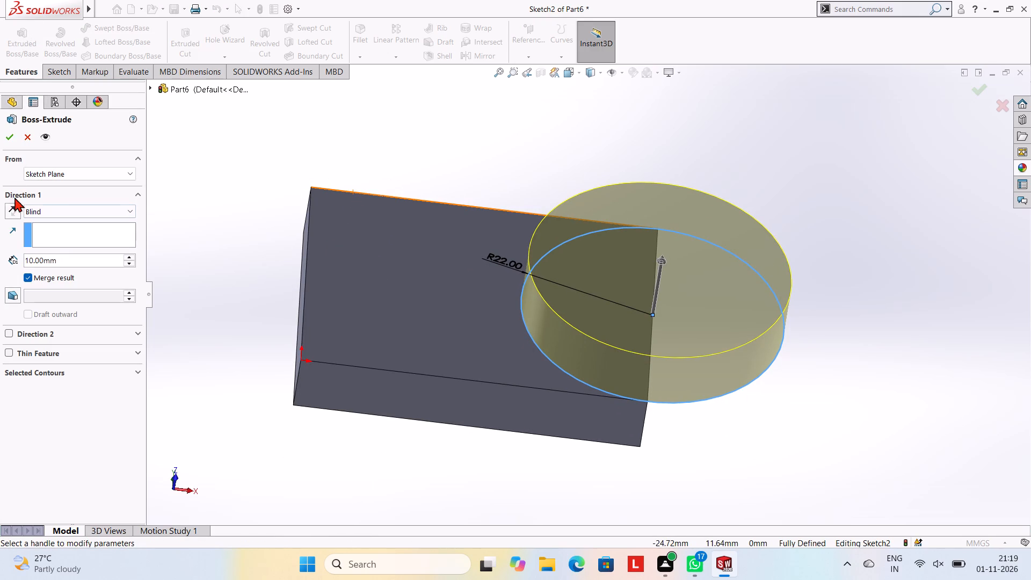
click(8, 211)
click(11, 142)
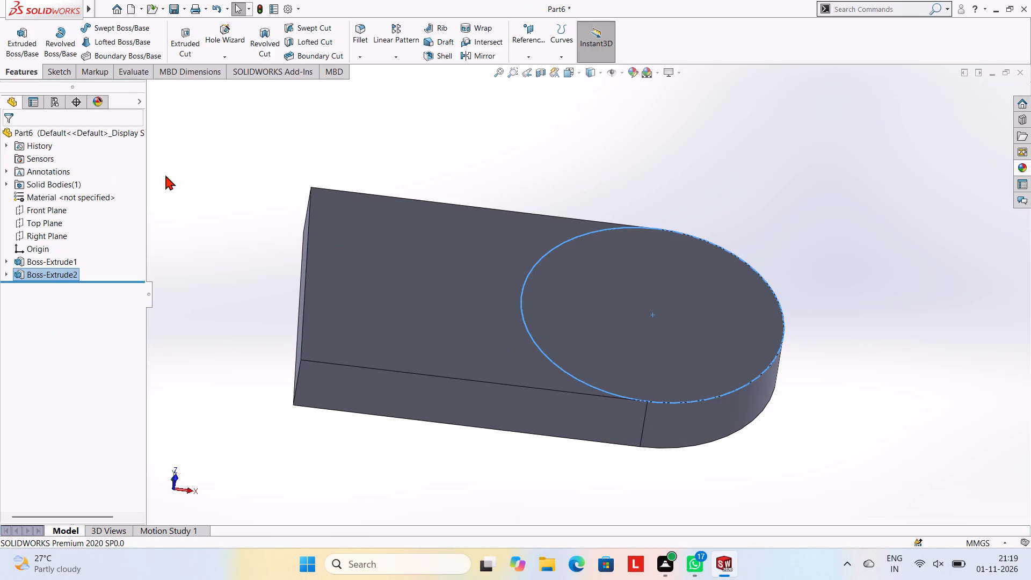
click(231, 162)
Open a new sketch on the plate's front face and view it square-on.
middle_drag(550, 224, 558, 285)
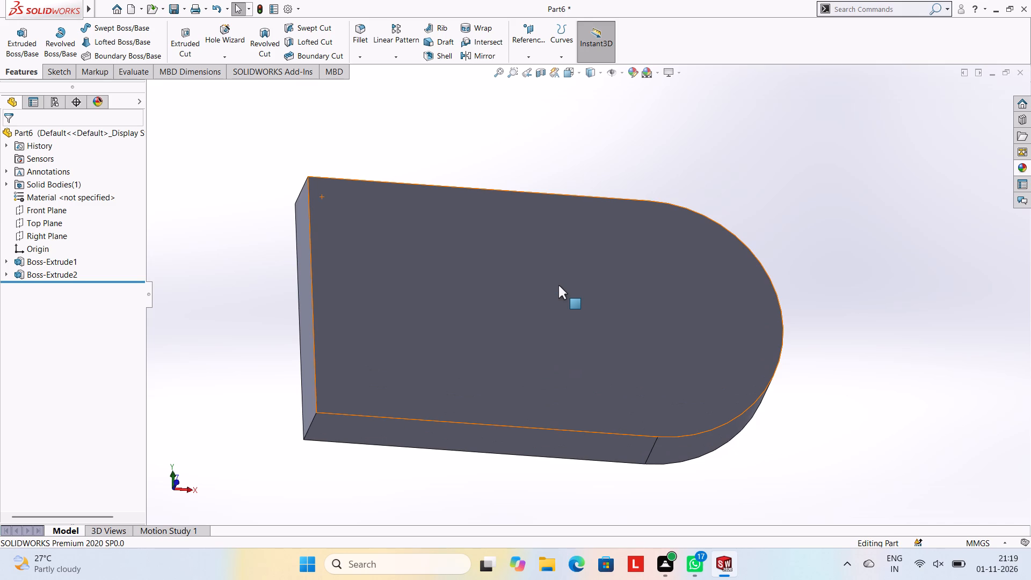
click(560, 303)
click(605, 272)
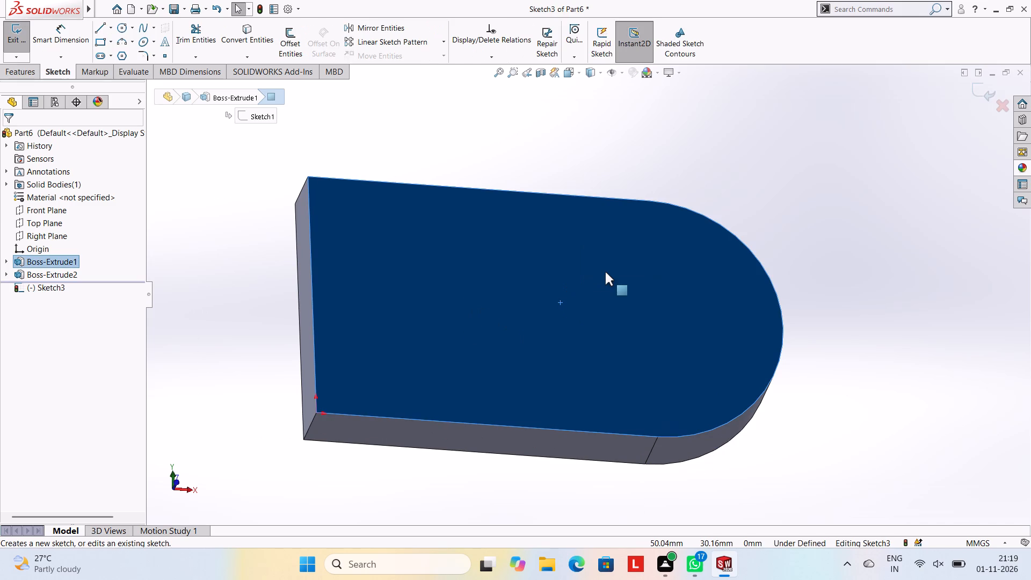
key(ctrl+8)
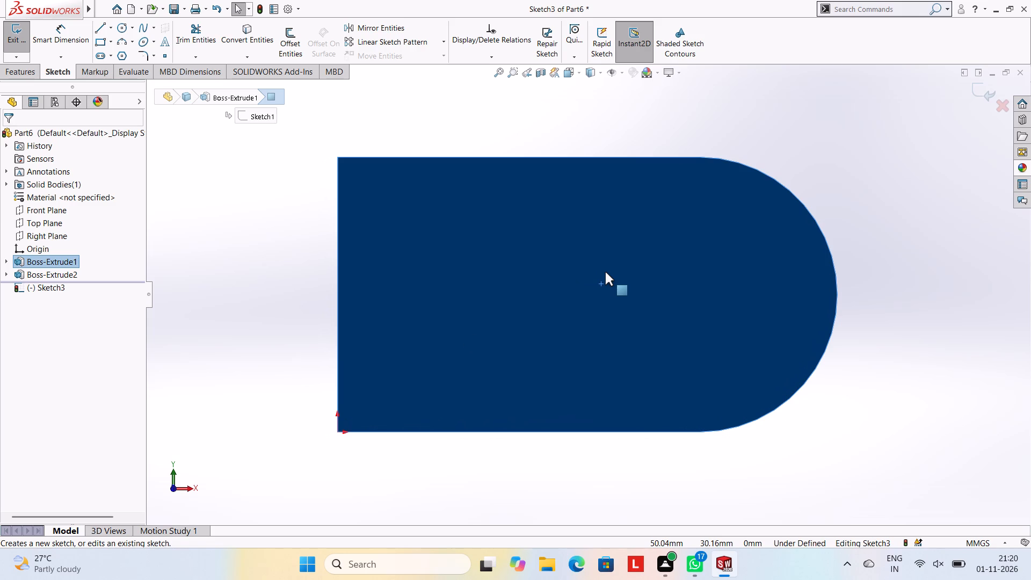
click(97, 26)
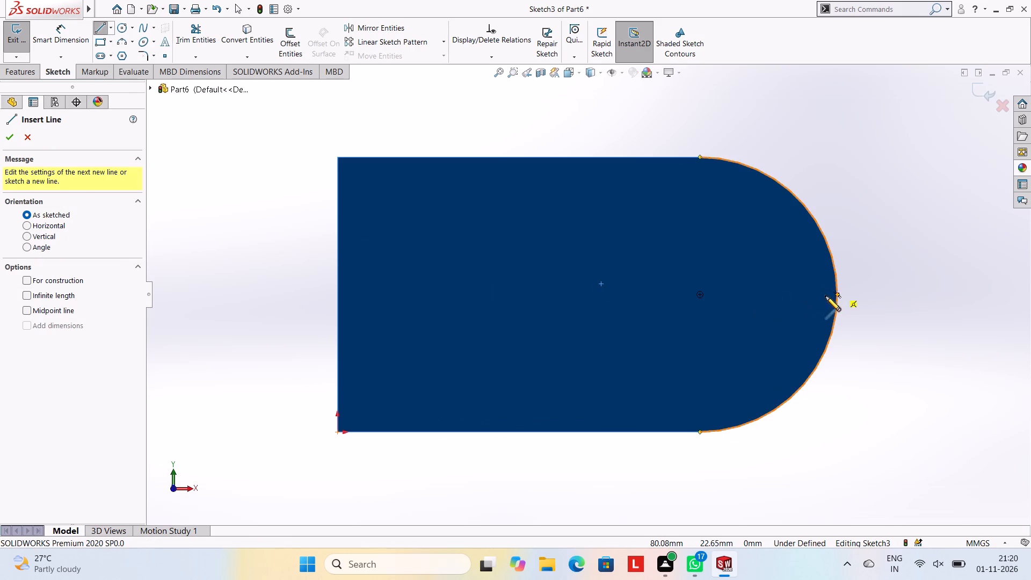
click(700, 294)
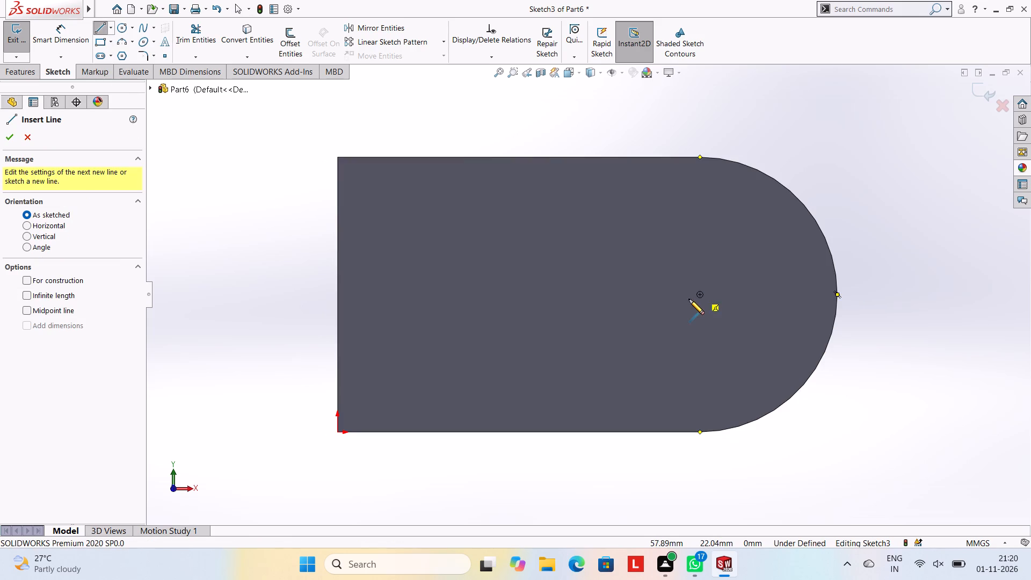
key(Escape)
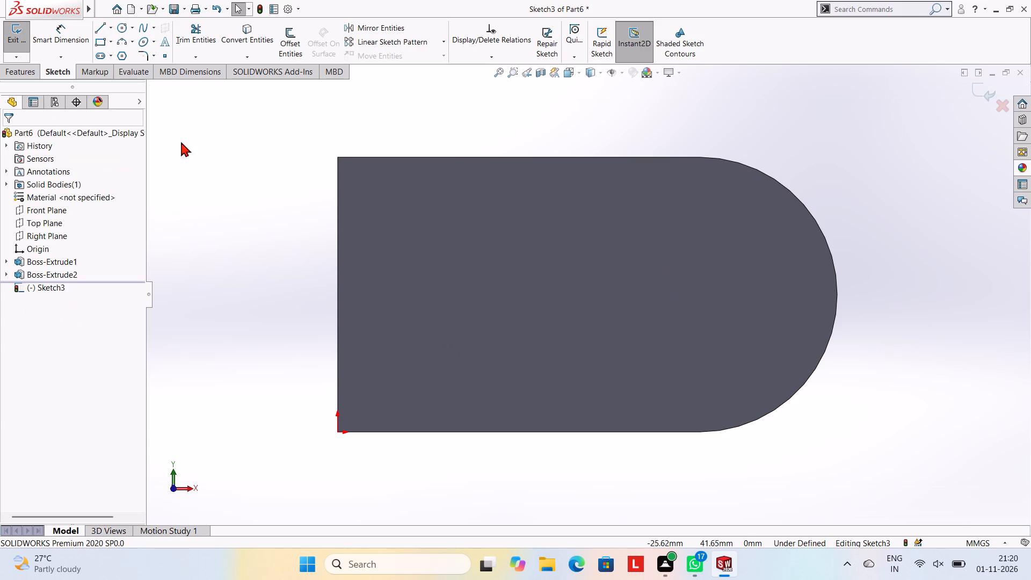
Sketch a circle of 6 mm radius at the centre of the plate's rounded end.
click(118, 22)
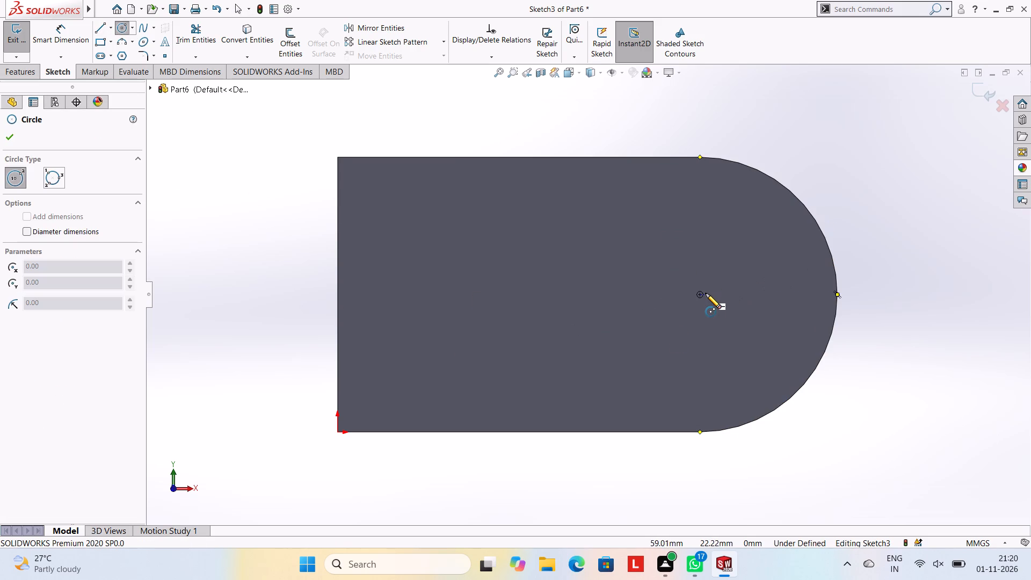
click(699, 295)
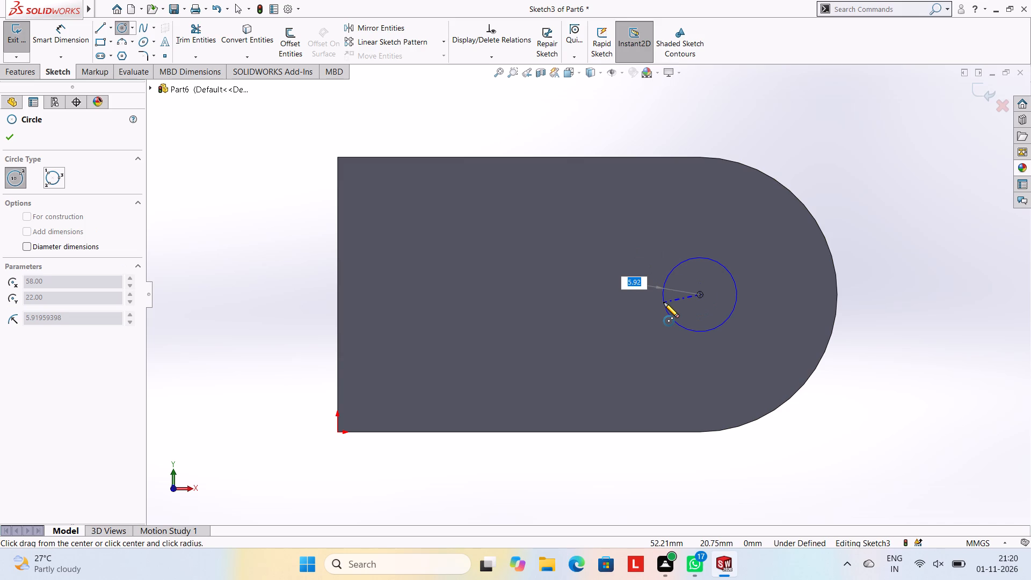
key(6)
key(Return)
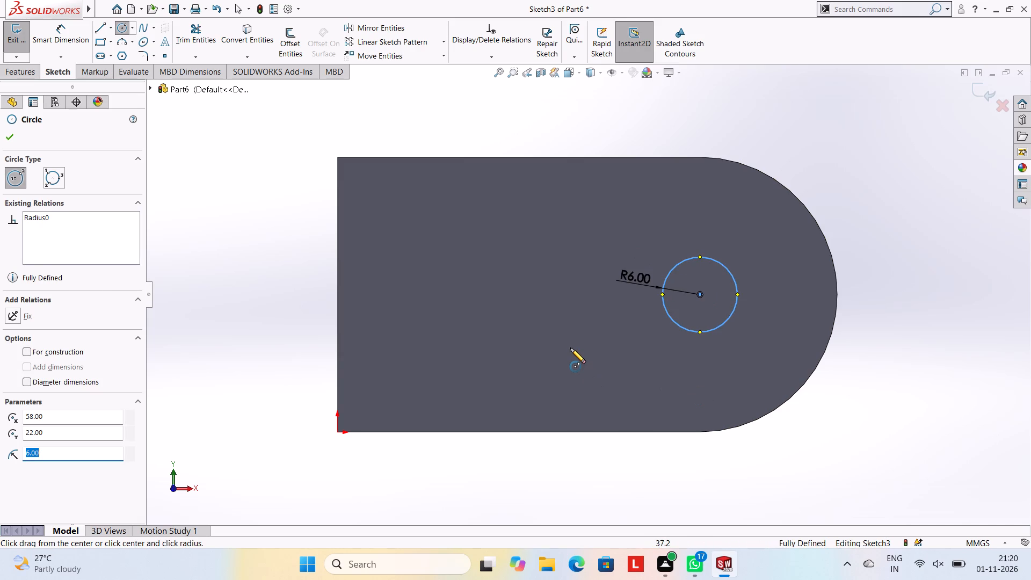
key(Escape)
key(Escape)
key(Escape)
Draw a 25 mm horizontal line from the circle's centre towards the plate's square end.
click(104, 26)
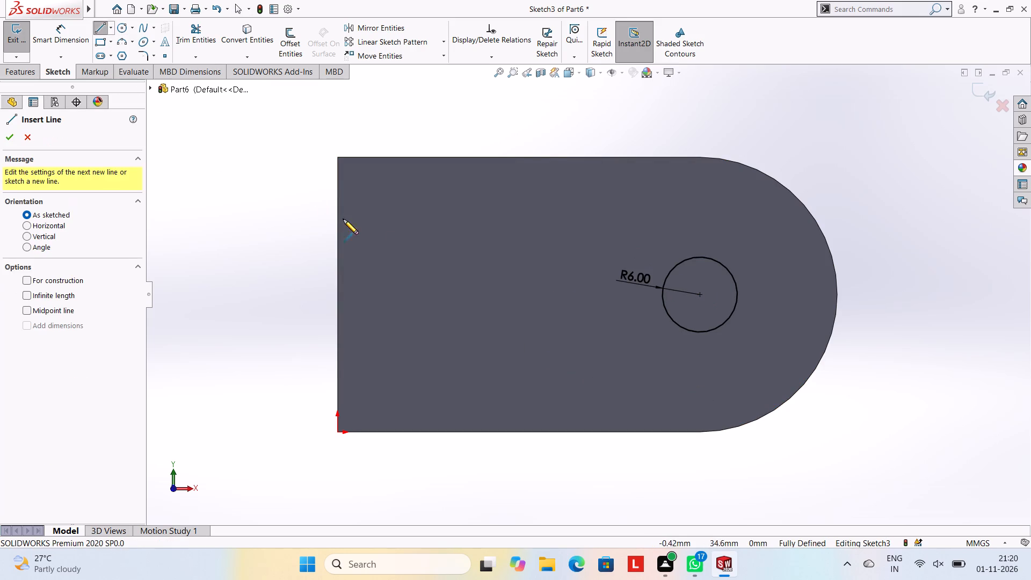
click(701, 295)
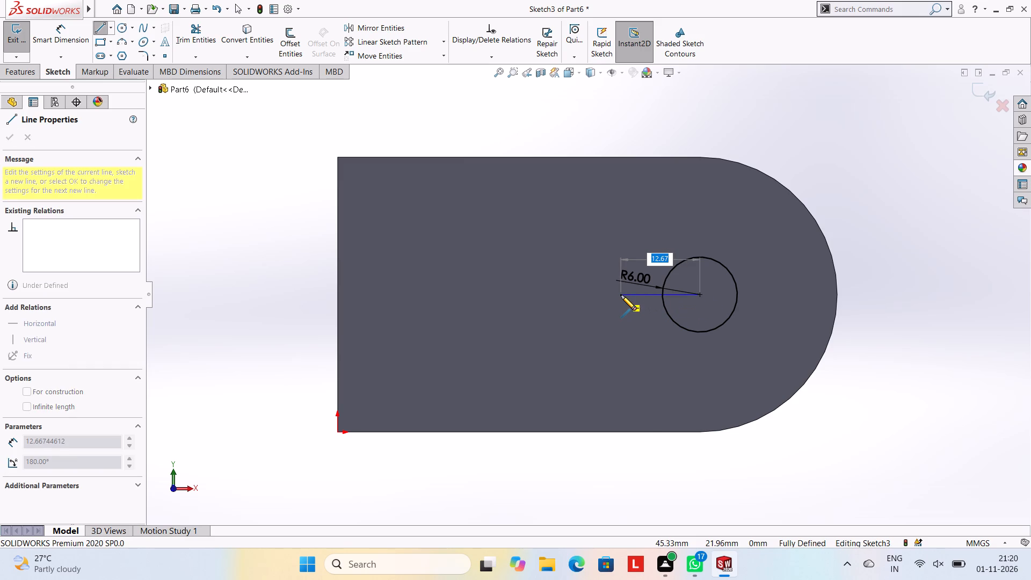
text(25)
key(Return)
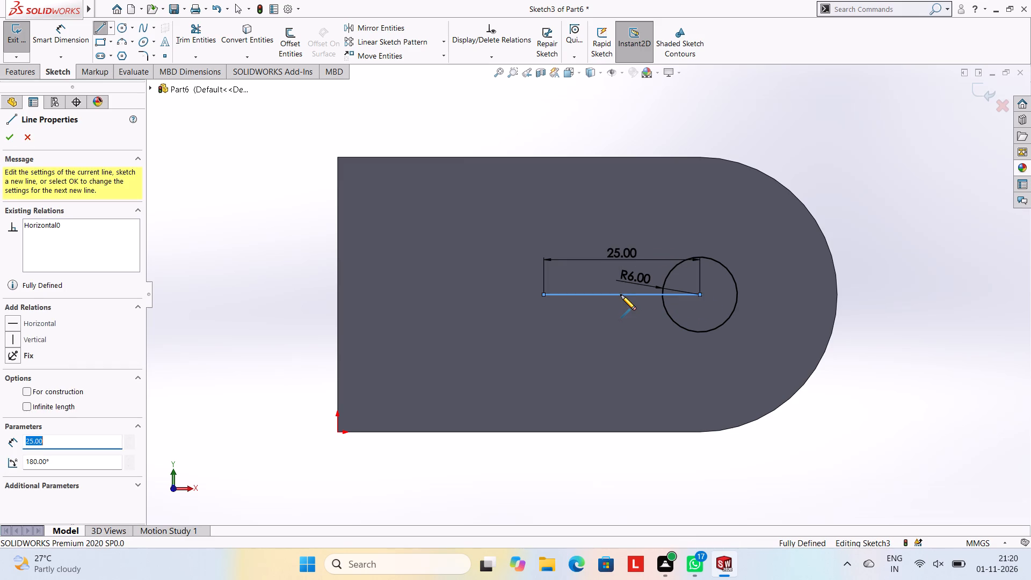
key(Escape)
key(Escape)
key(Escape)
key(Escape)
key(Escape)
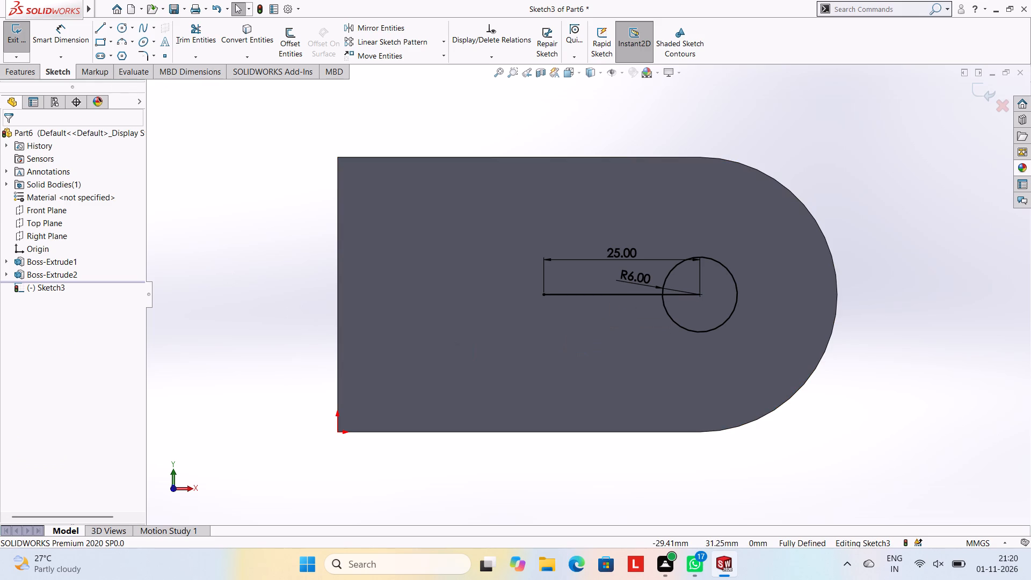
Sketch a second circle of 6 mm radius centred on the free end of the 25 mm line.
click(124, 27)
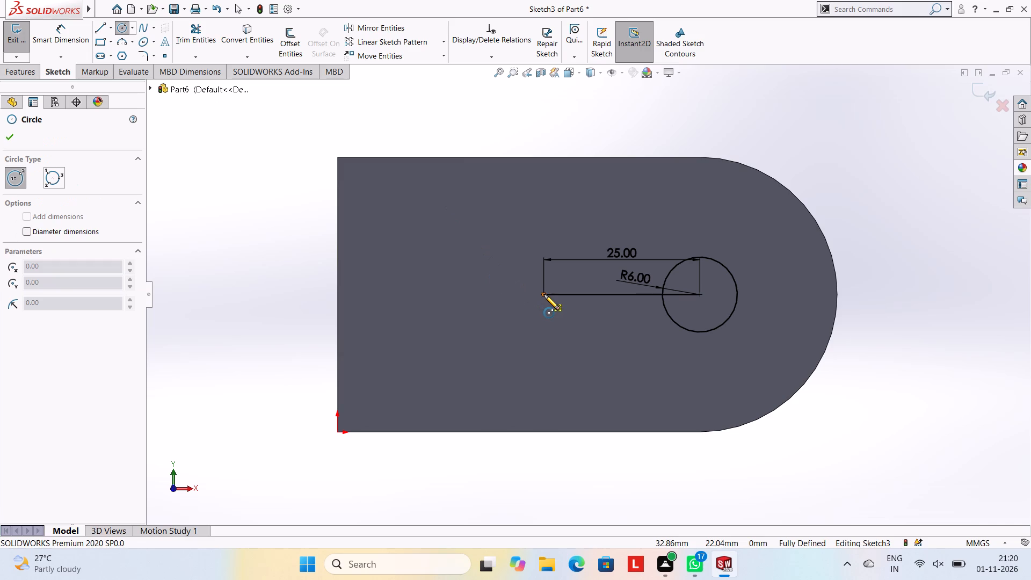
click(544, 294)
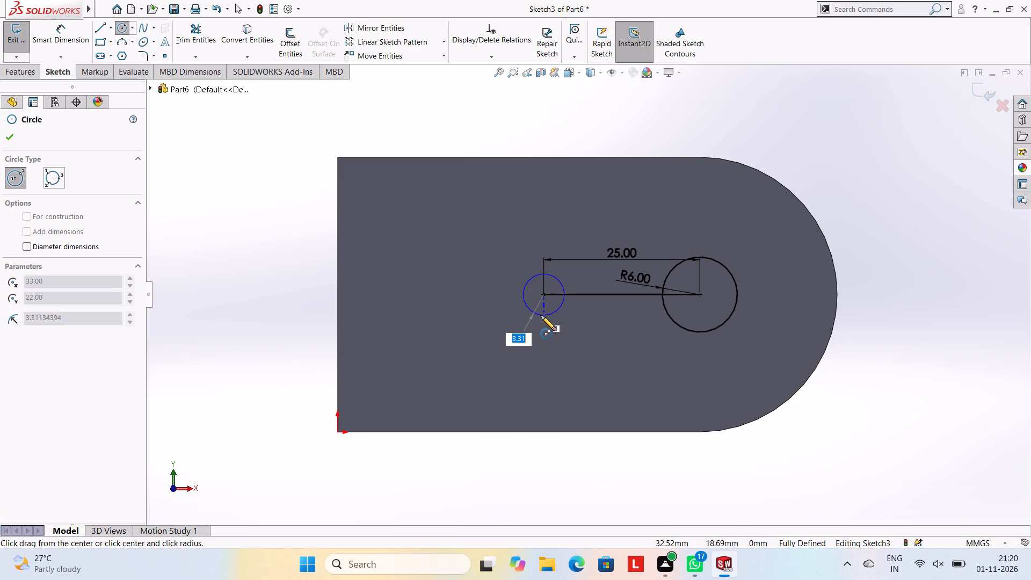
key(6)
key(Return)
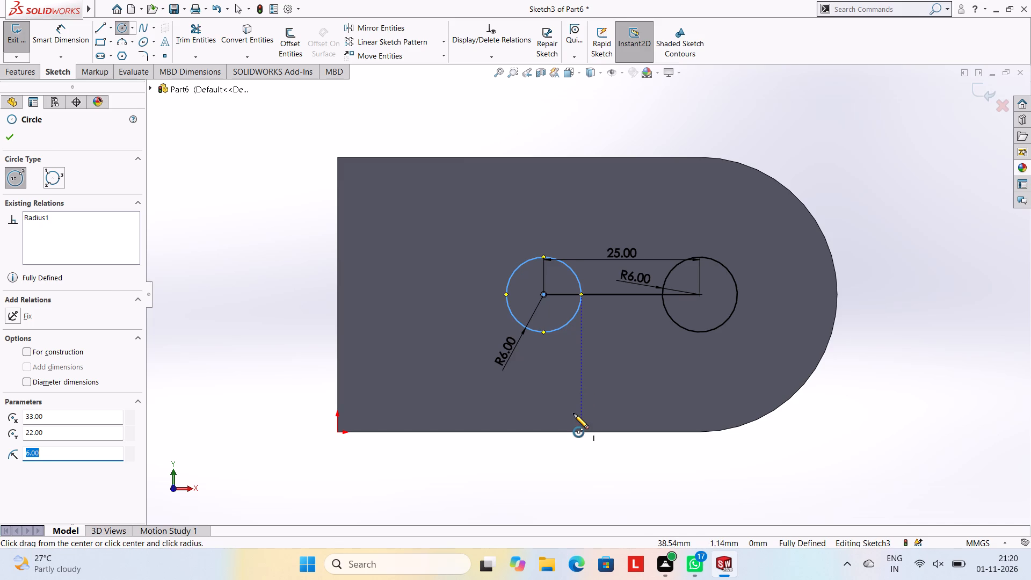
key(Escape)
key(Escape)
key(Escape)
key(Escape)
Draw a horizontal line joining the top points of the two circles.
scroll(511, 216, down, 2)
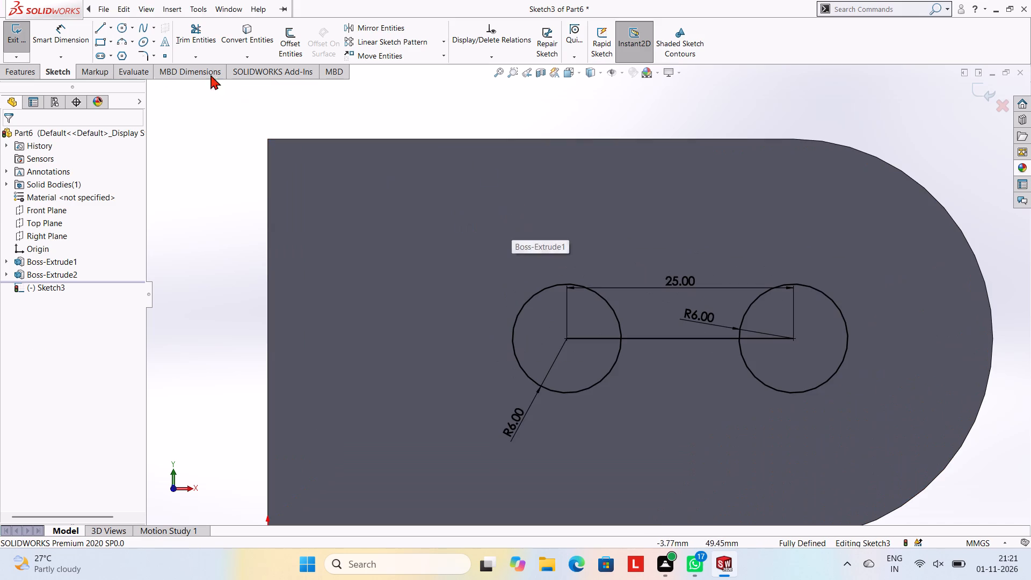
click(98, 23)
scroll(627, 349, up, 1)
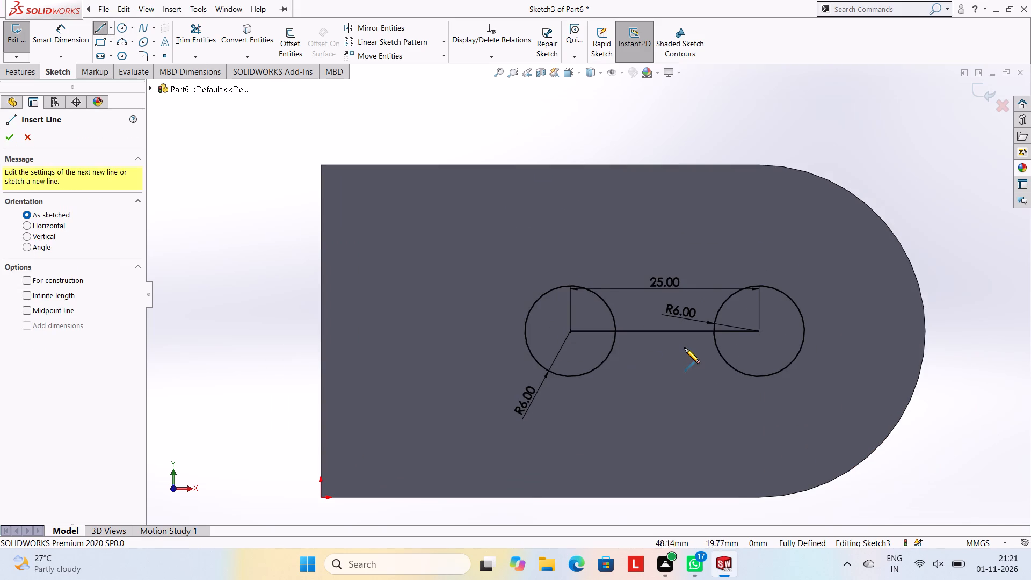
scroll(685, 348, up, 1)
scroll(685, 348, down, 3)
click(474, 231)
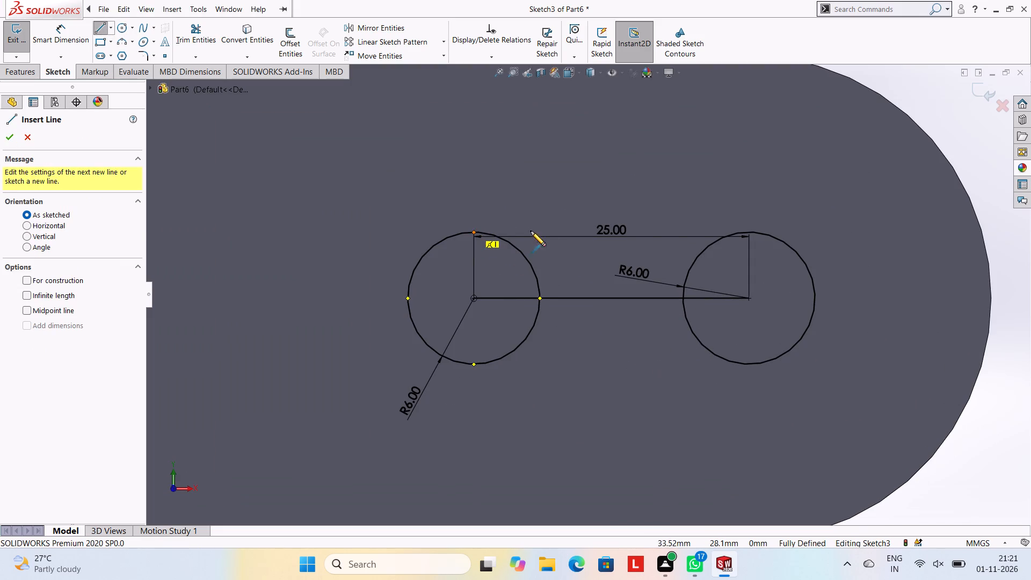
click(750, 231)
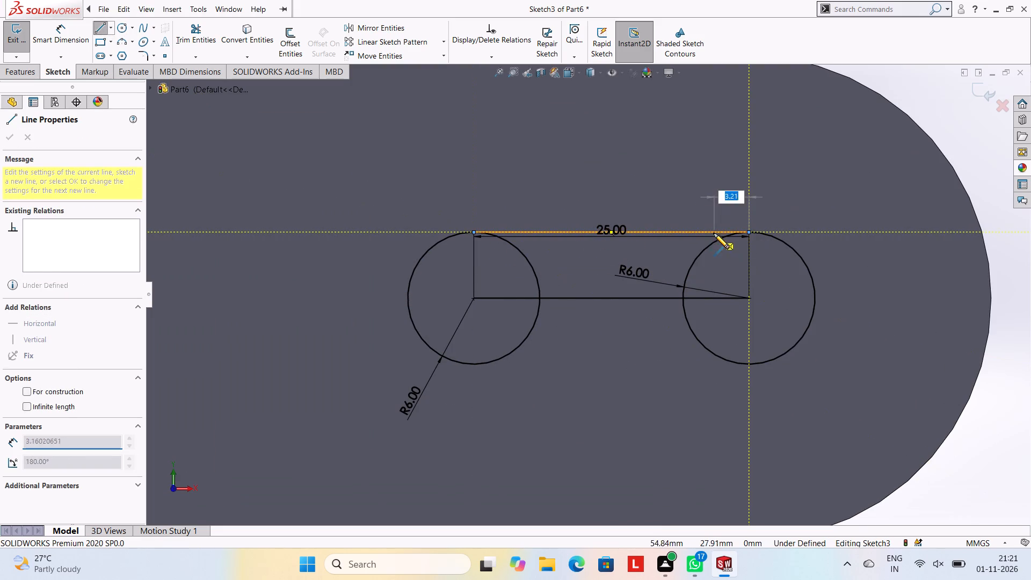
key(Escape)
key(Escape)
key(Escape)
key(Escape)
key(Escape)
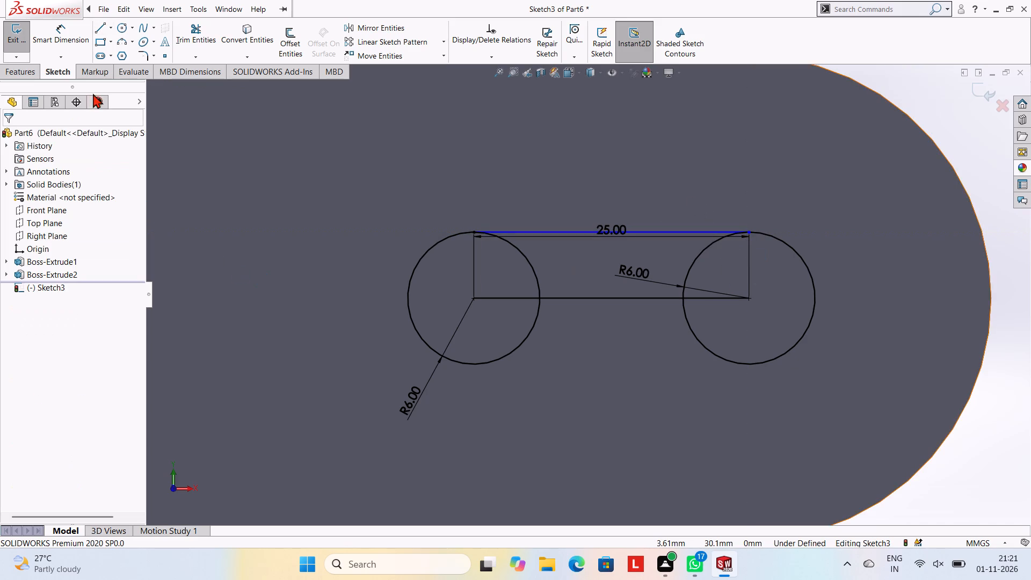
Draw a 25 mm horizontal line joining the bottom points of the two circles.
click(100, 27)
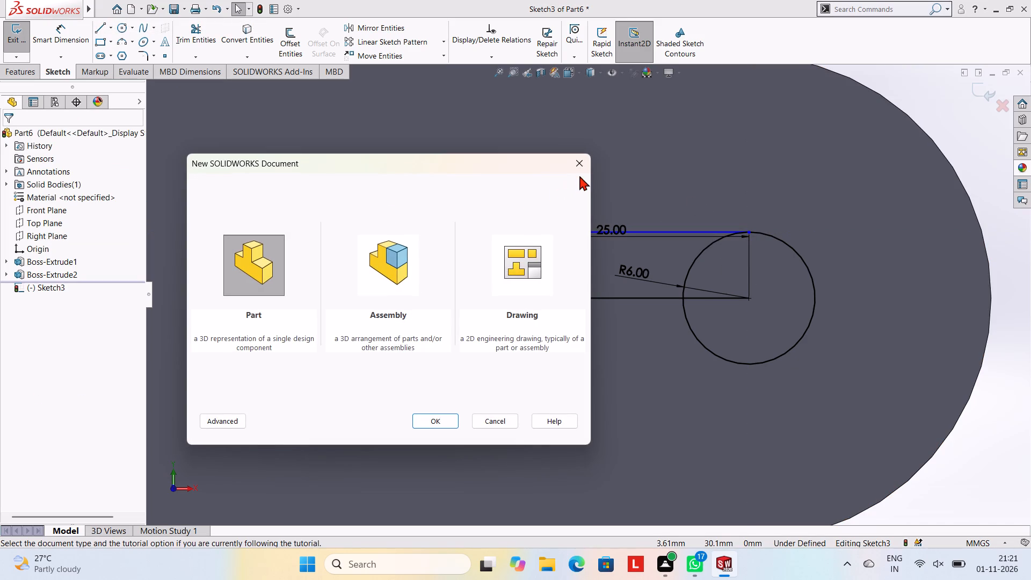
click(578, 168)
click(103, 27)
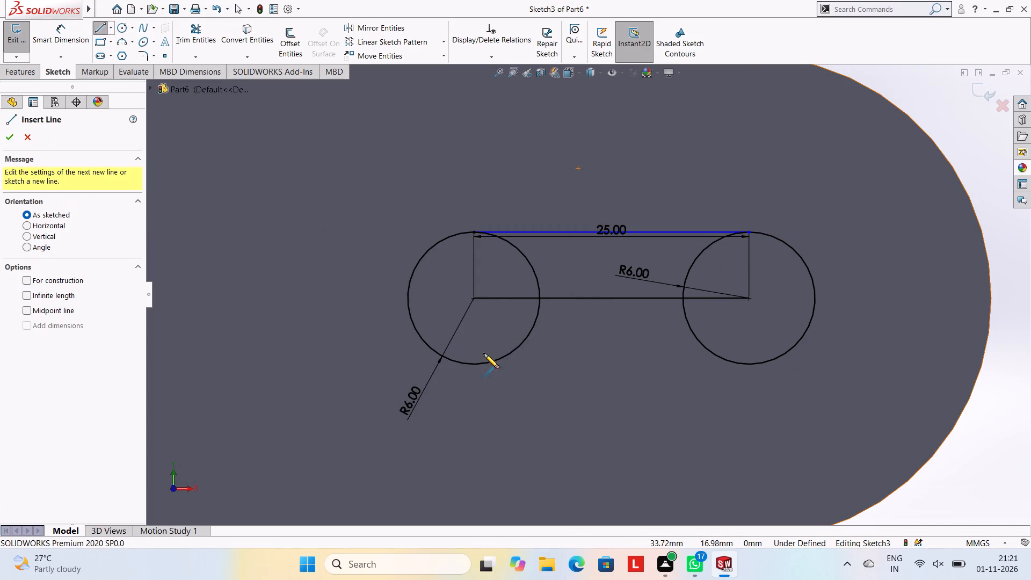
click(474, 365)
text(25)
key(Return)
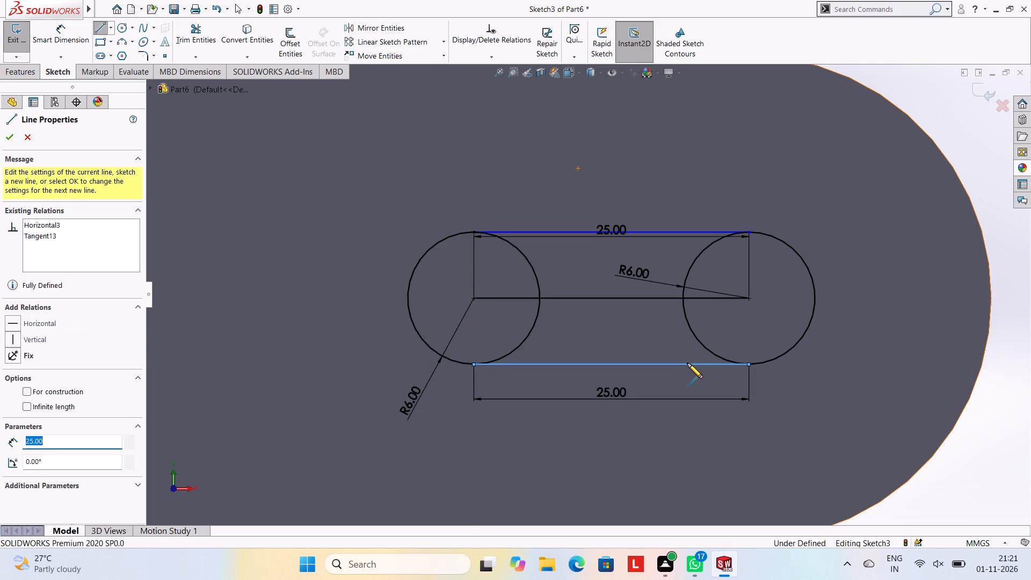
key(Escape)
key(Escape)
key(Escape)
key(Escape)
key(Escape)
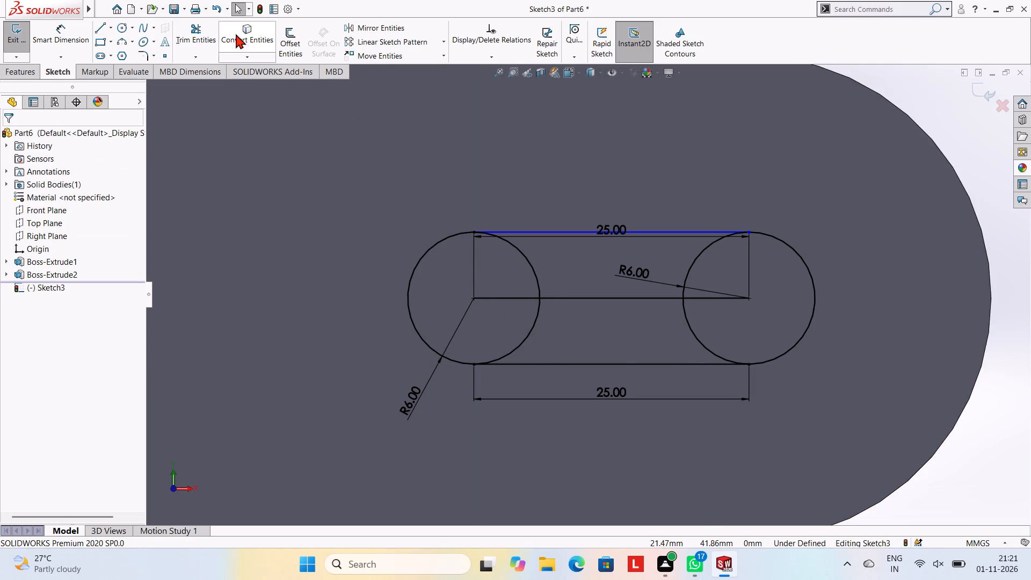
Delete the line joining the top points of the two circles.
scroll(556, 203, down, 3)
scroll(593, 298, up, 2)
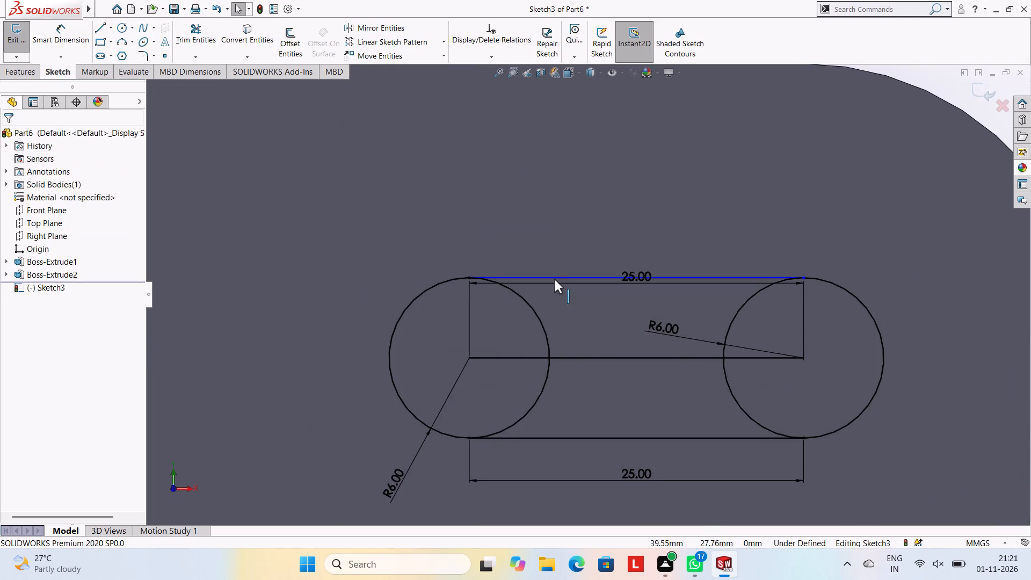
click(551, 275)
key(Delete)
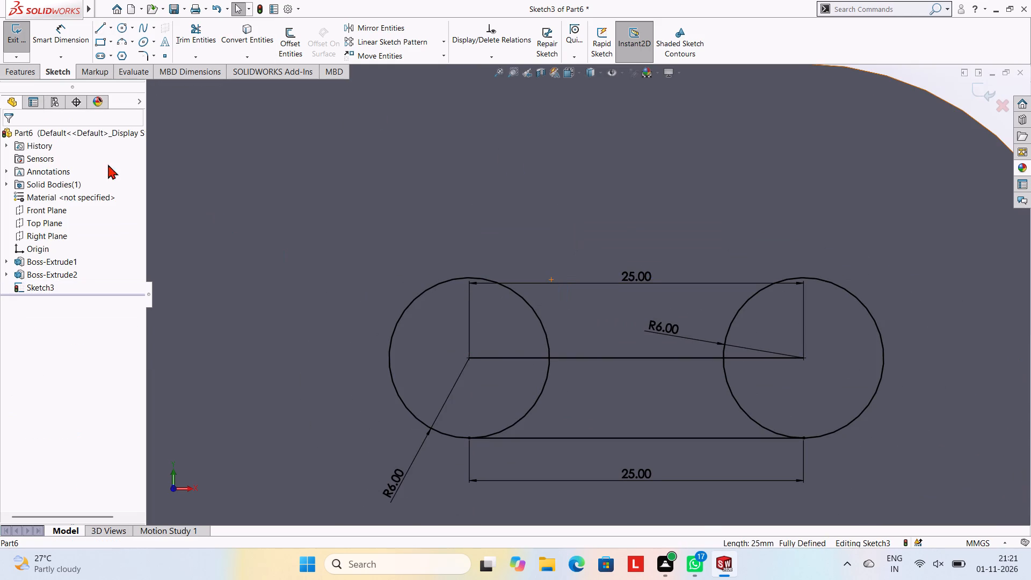
Draw a 25 mm horizontal line from the top of the circle nearer the square end to the top of the other circle.
click(96, 27)
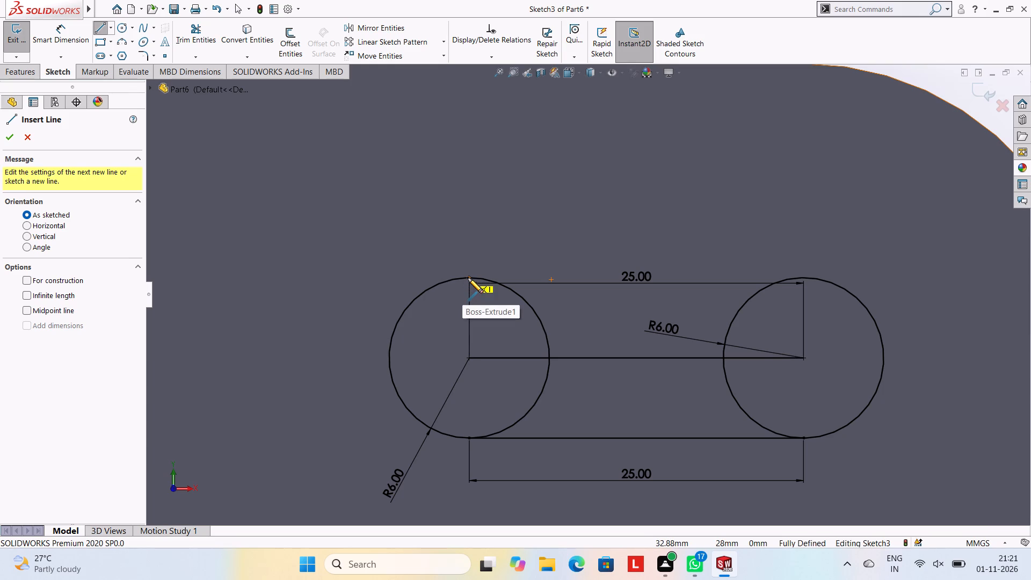
click(469, 278)
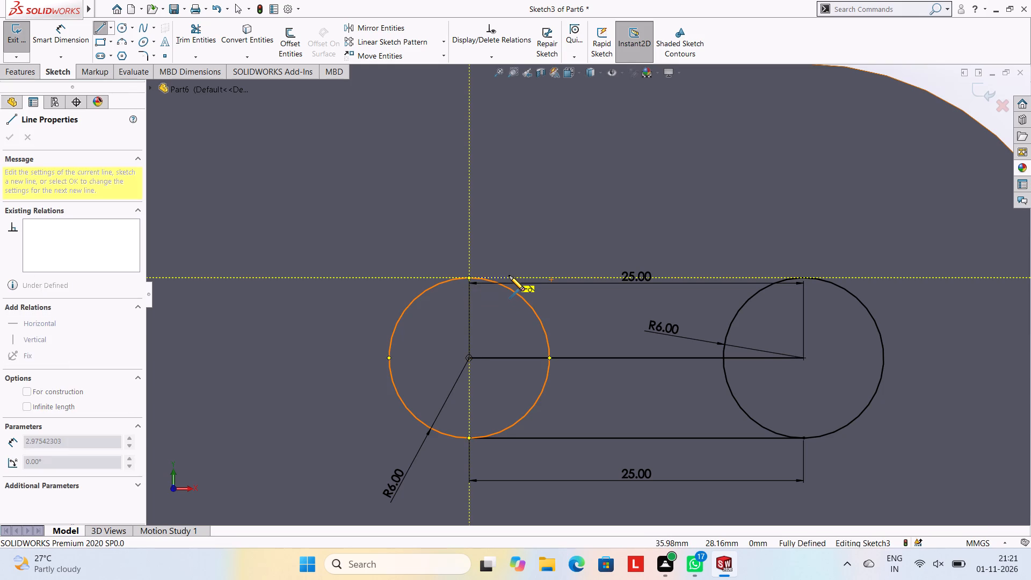
text(25)
key(Return)
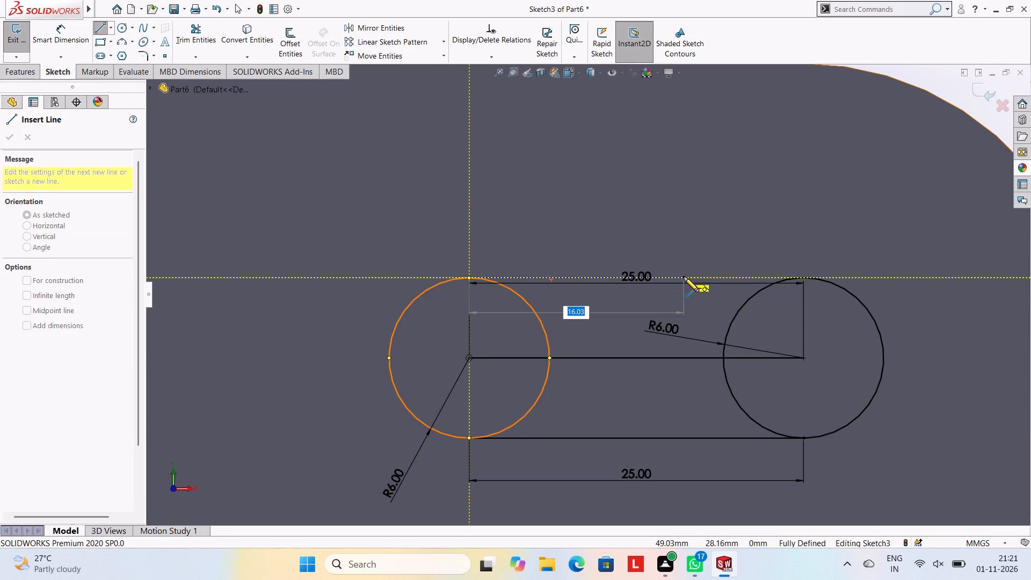
text(25)
key(Return)
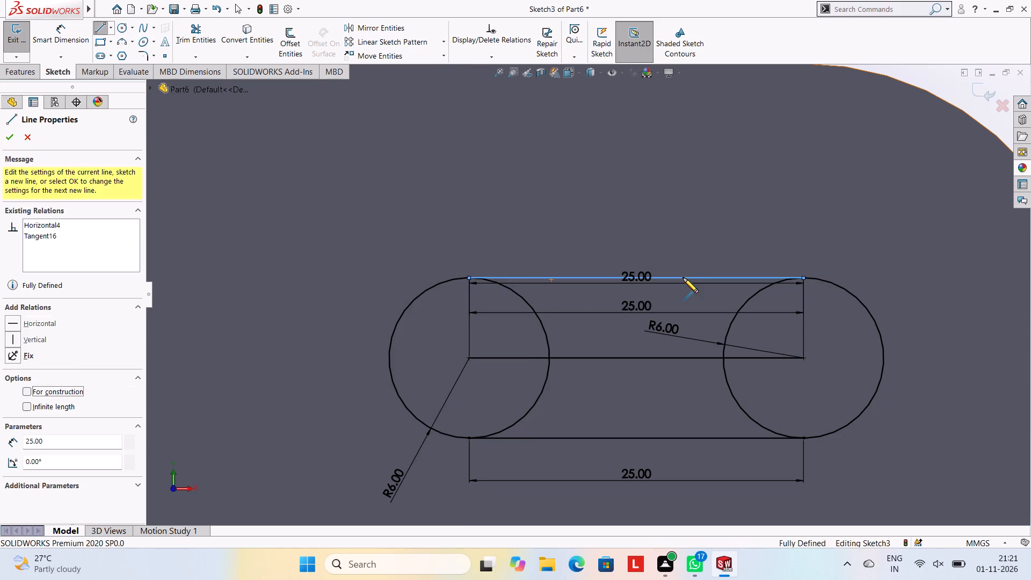
key(Escape)
key(Escape)
key(Escape)
key(Escape)
key(Escape)
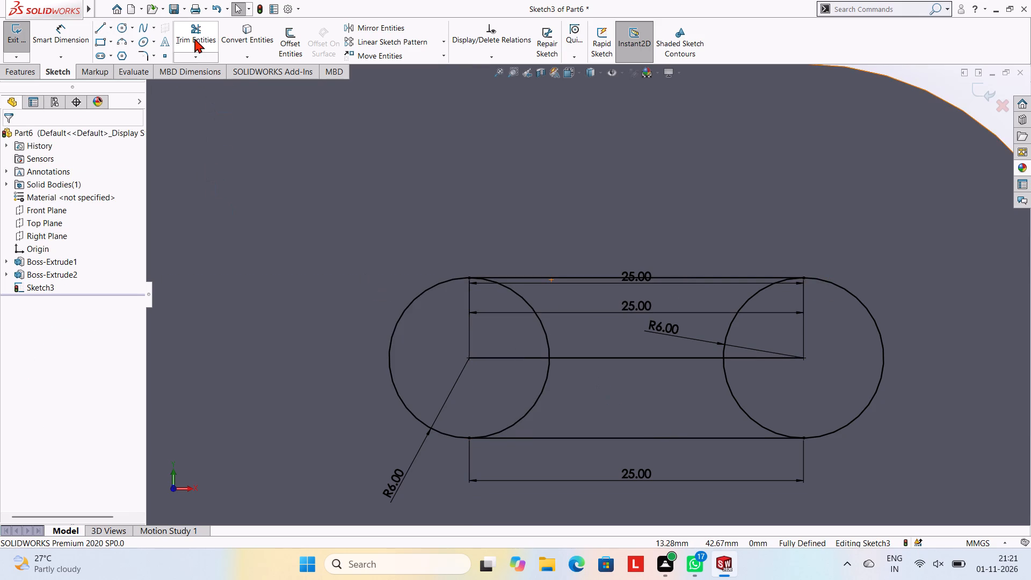
Trim away the inner halves of both circles and the centre line between them, leaving a closed slot outline.
click(194, 38)
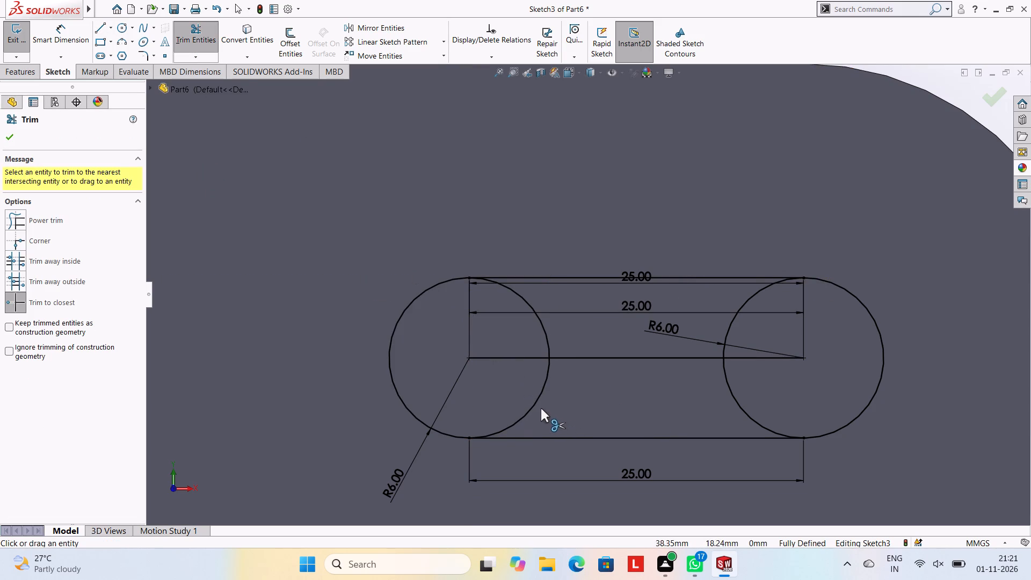
click(536, 408)
click(542, 330)
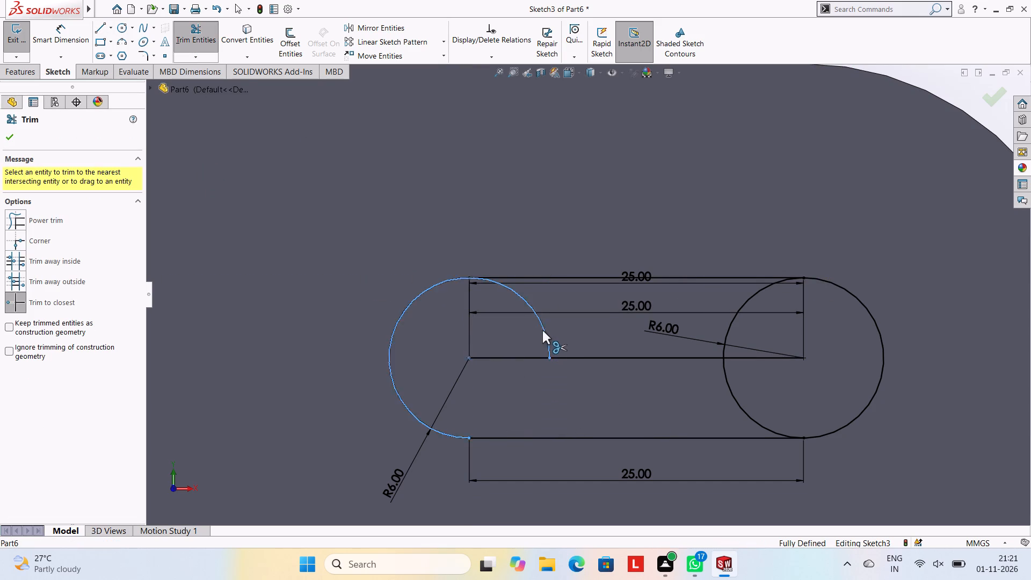
click(759, 295)
click(730, 384)
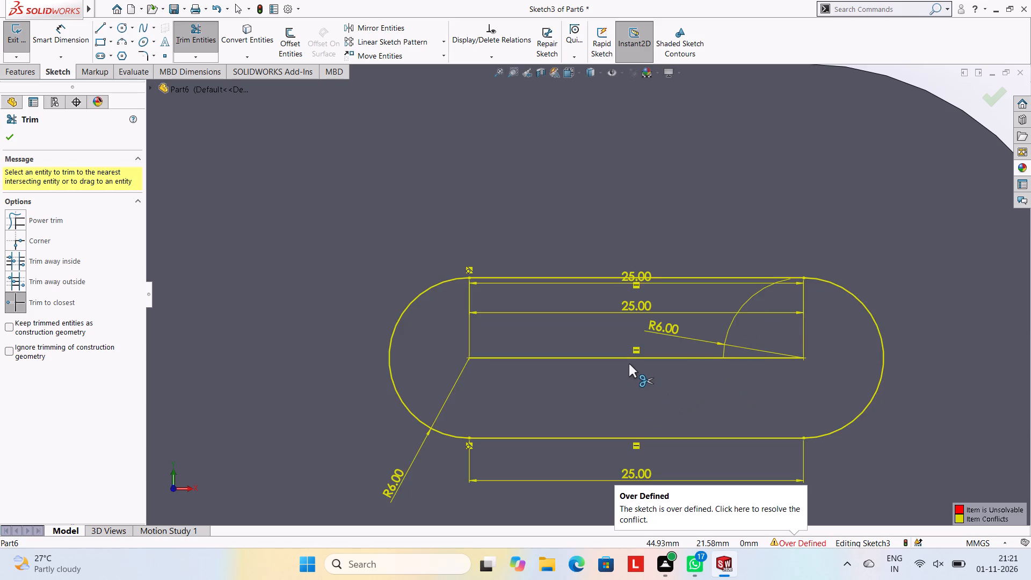
click(626, 359)
scroll(677, 431, up, 2)
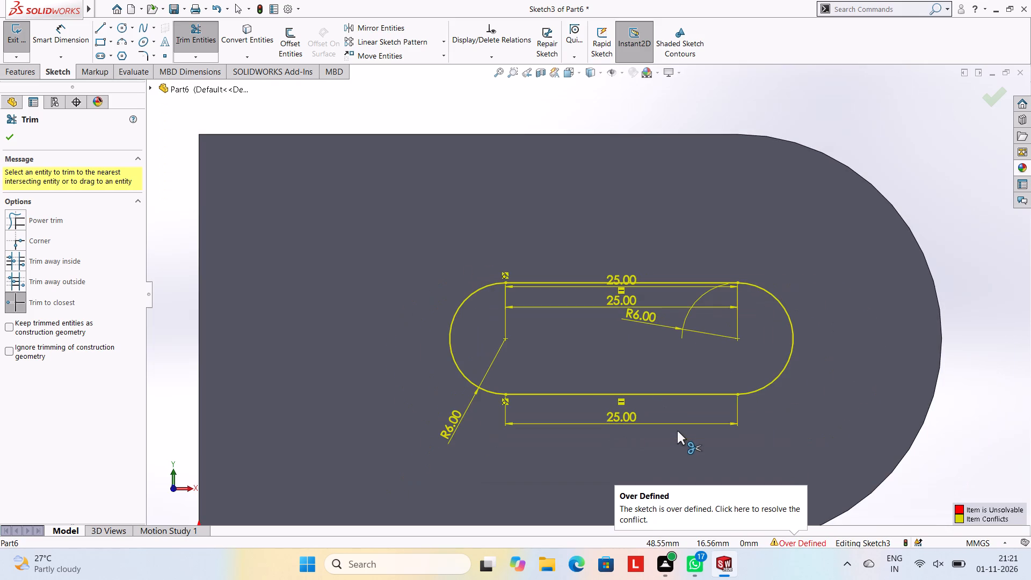
key(Escape)
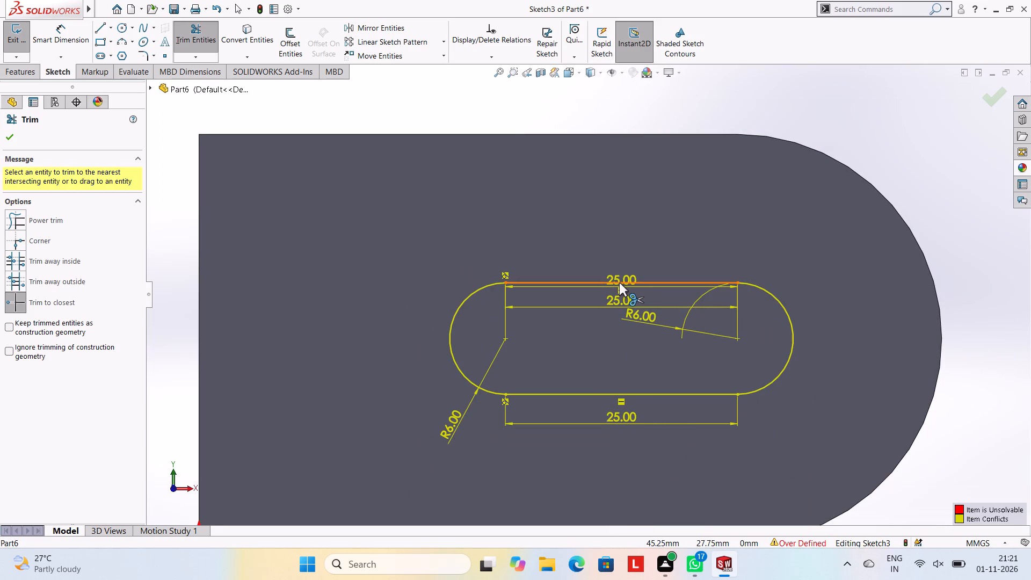
Delete the redundant 25 mm dimension nearest the slot's upper line.
scroll(619, 282, down, 5)
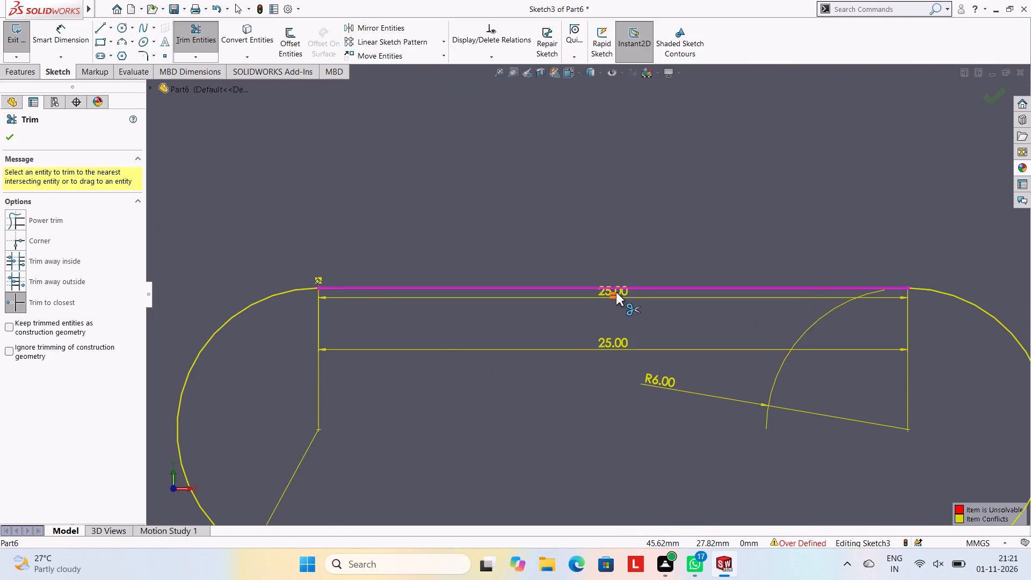
scroll(616, 292, up, 2)
scroll(616, 292, down, 9)
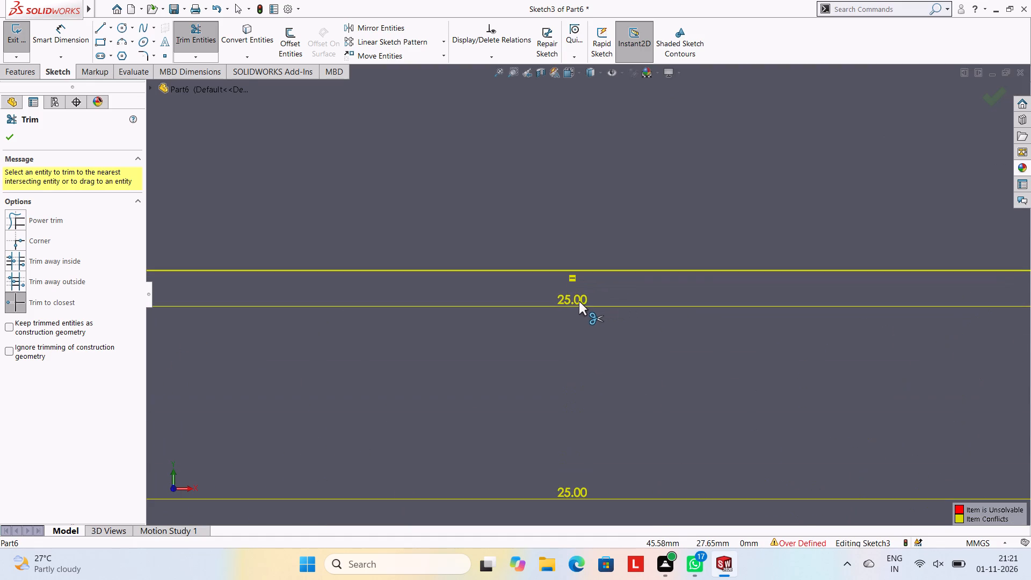
key(Escape)
right_click(569, 296)
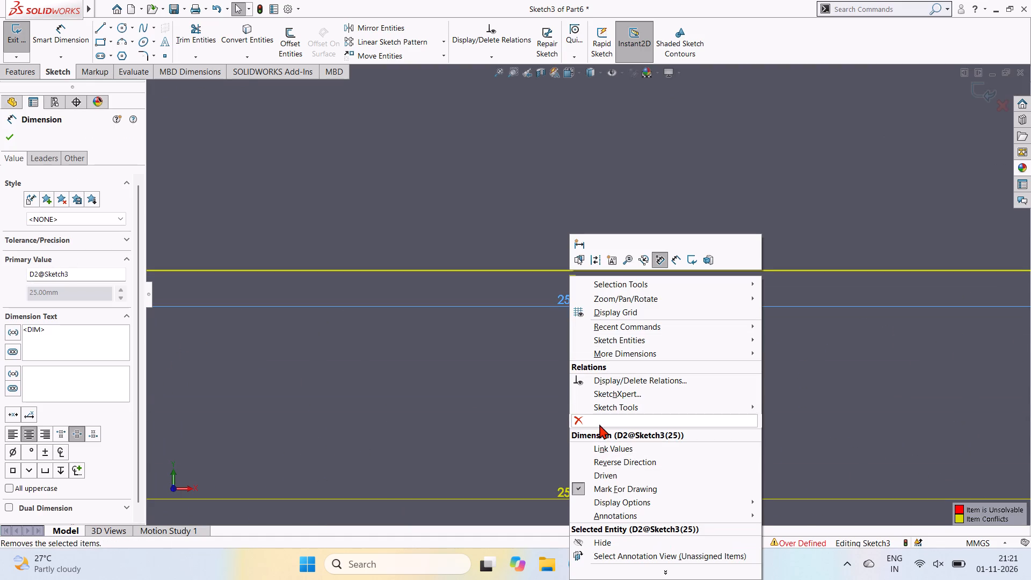
click(599, 424)
scroll(599, 424, up, 11)
scroll(597, 429, down, 2)
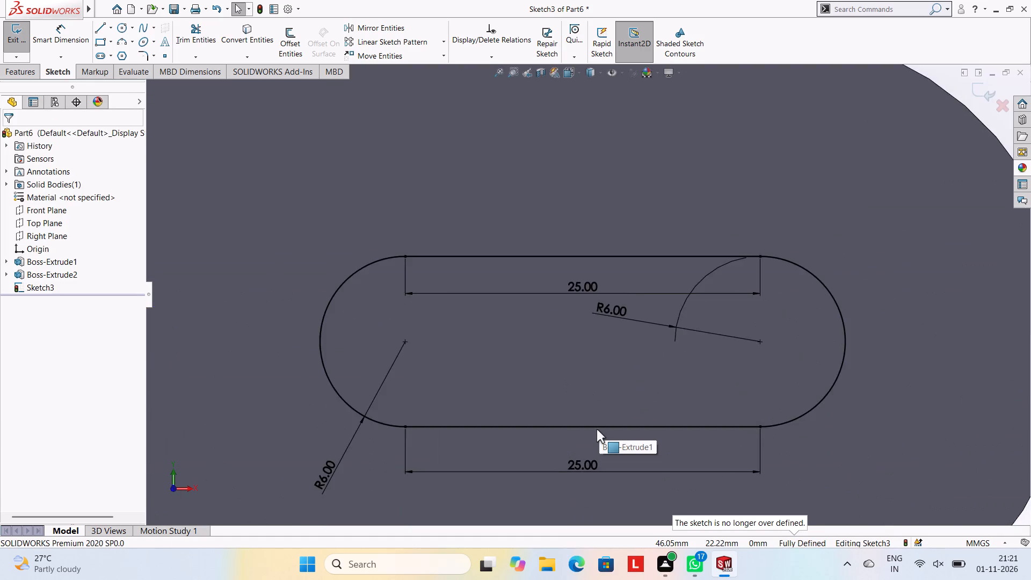
scroll(597, 429, up, 2)
scroll(597, 429, down, 1)
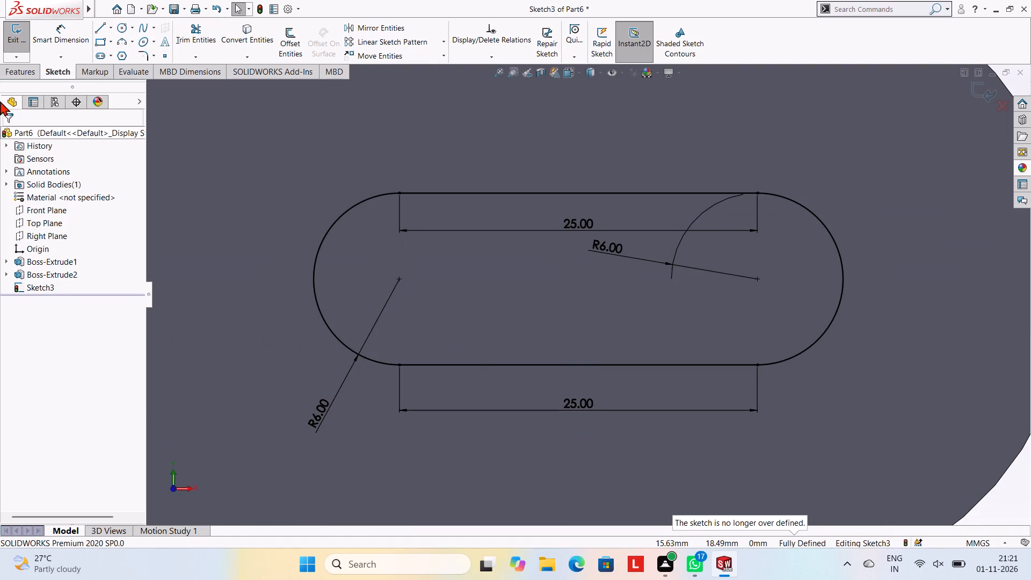
Cut the closed slot outline through the plate with an Extruded Cut.
click(23, 73)
click(185, 49)
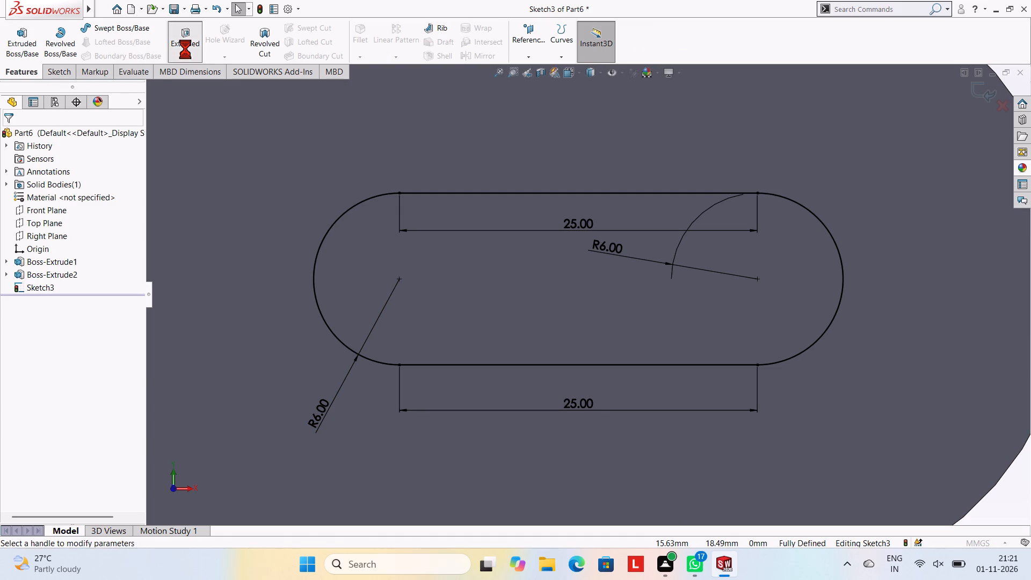
click(6, 140)
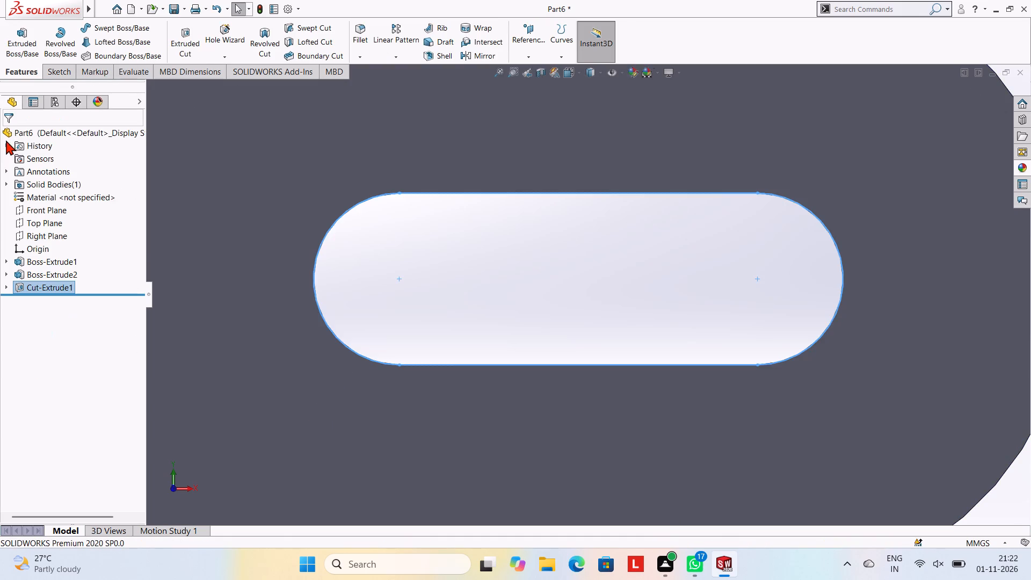
Examine the slotted plate from several angles, including its underside and edges.
scroll(440, 219, up, 6)
middle_drag(529, 365, 515, 200)
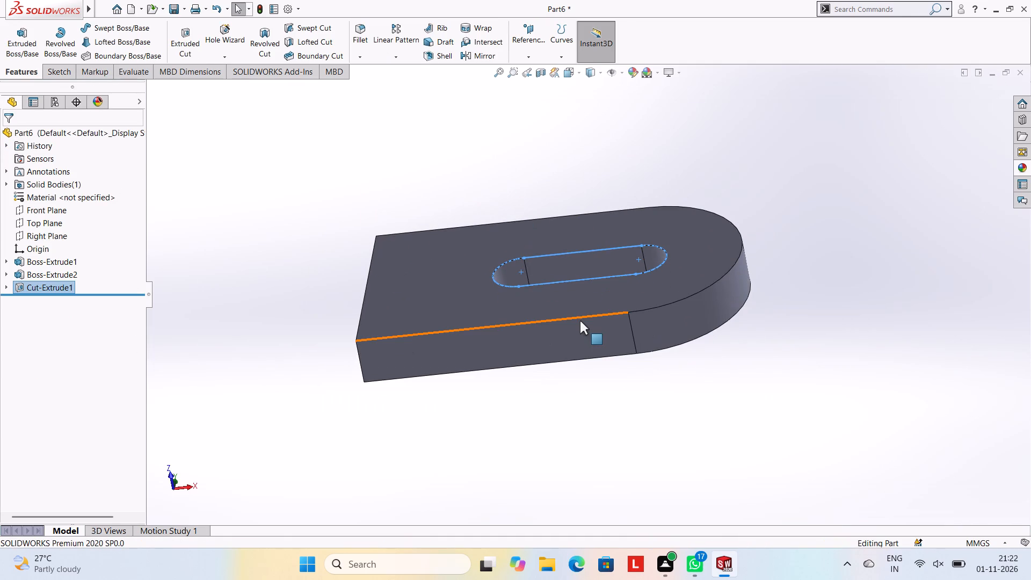
middle_drag(606, 299, 565, 354)
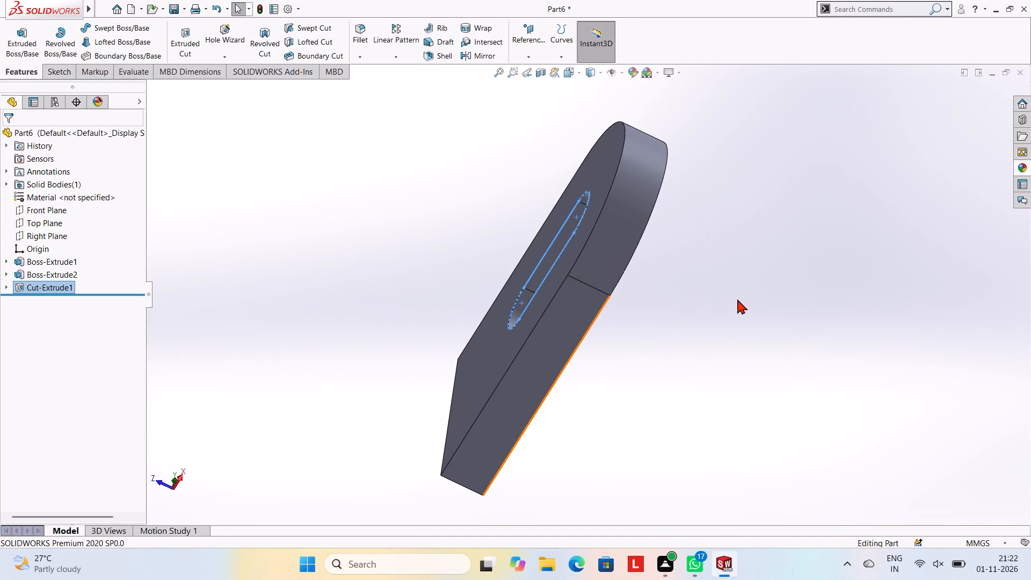
key(Escape)
middle_drag(588, 243, 620, 217)
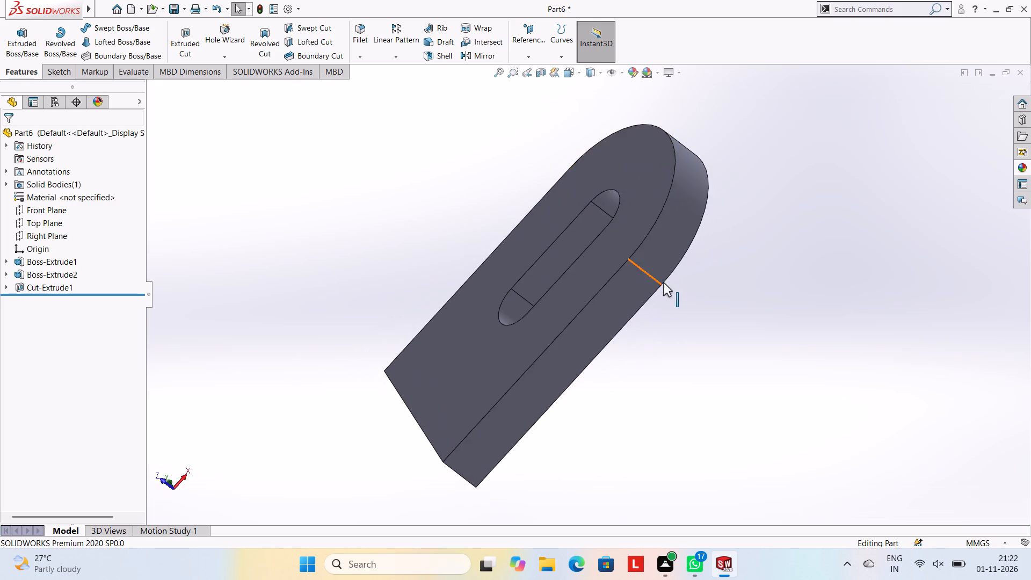
middle_drag(698, 262, 724, 353)
middle_drag(519, 378, 513, 210)
middle_drag(511, 397, 466, 340)
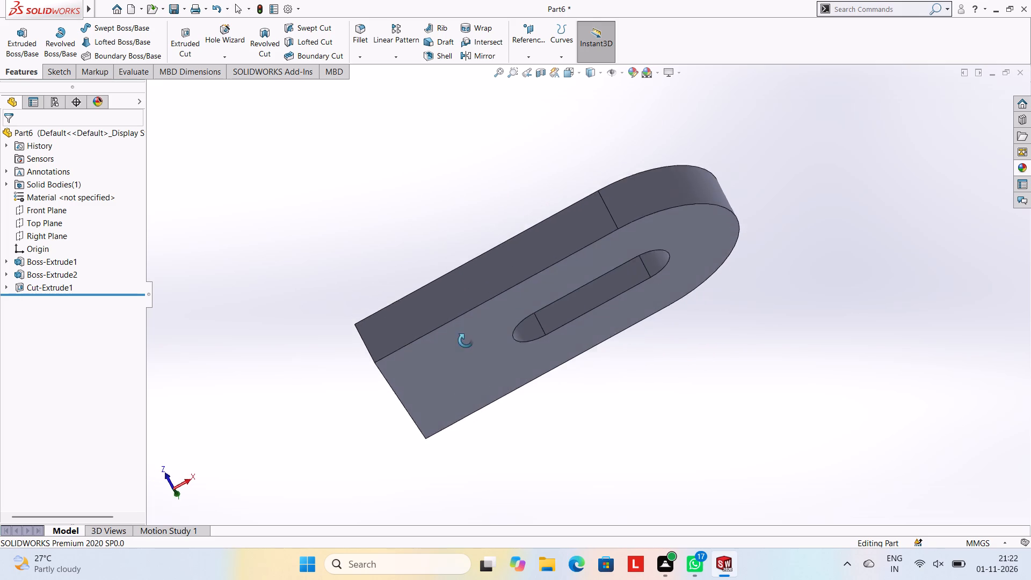
middle_drag(466, 340, 461, 393)
middle_drag(722, 280, 737, 298)
On the plate's straight long side face, sketch a line about 44 mm long slanting up and outward from the square end's upper corner.
click(438, 344)
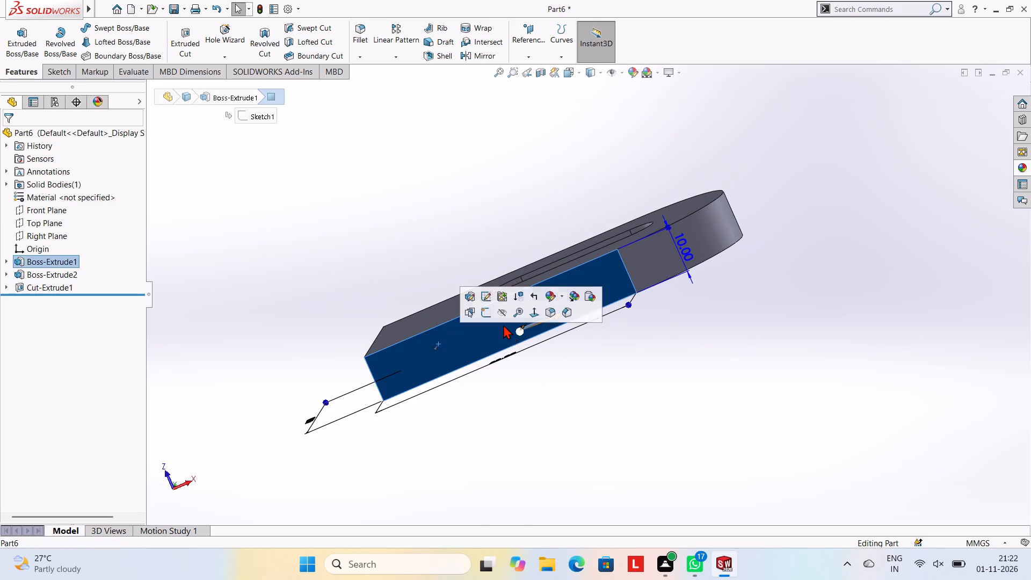
click(485, 314)
key(ctrl+8)
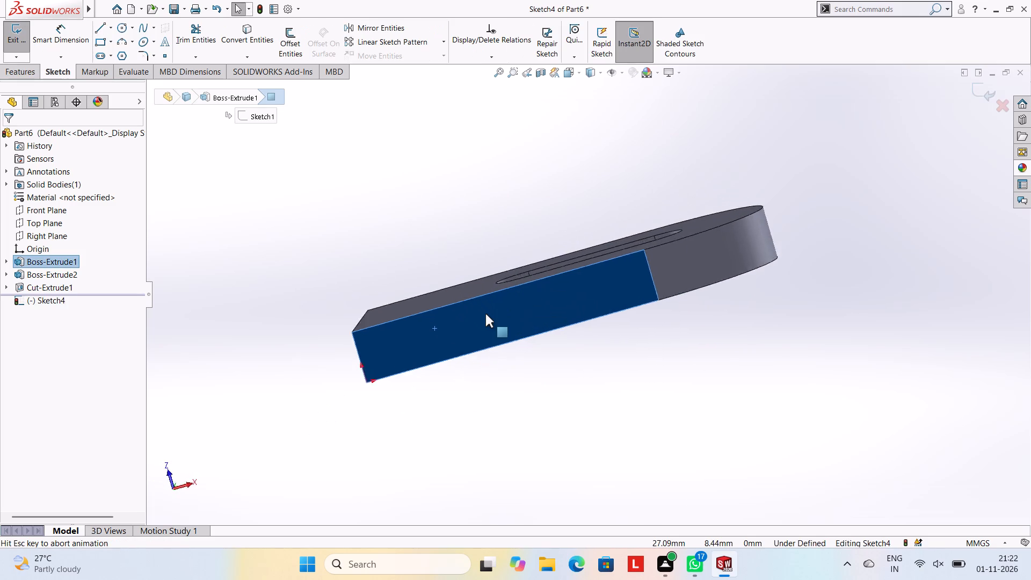
scroll(545, 349, up, 3)
scroll(532, 292, down, 1)
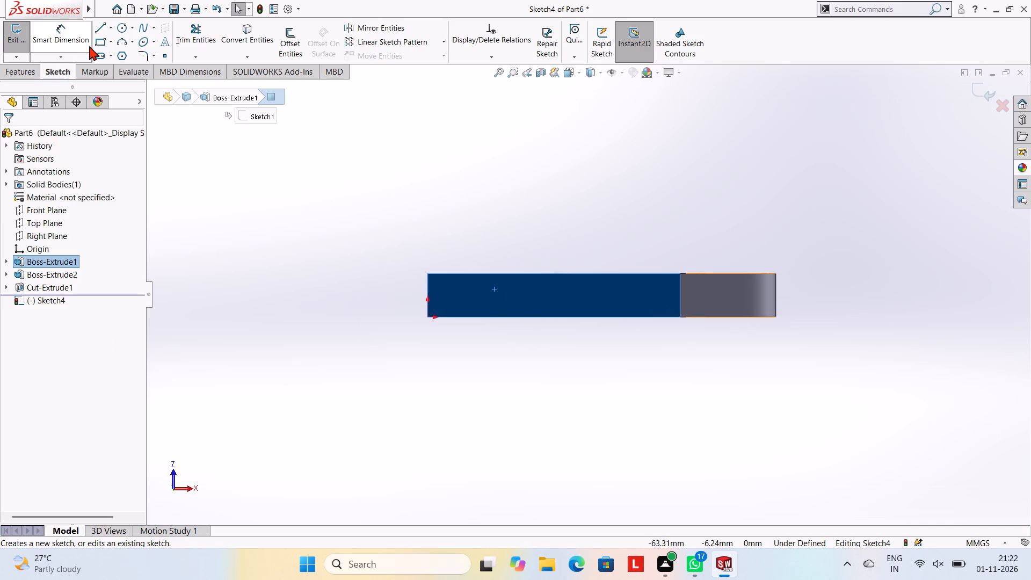
click(98, 29)
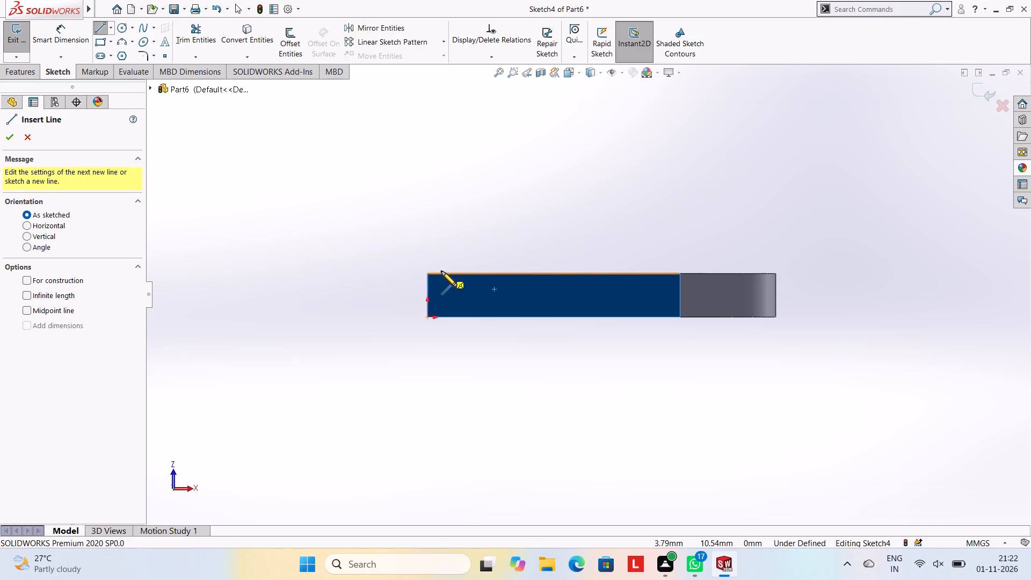
click(429, 274)
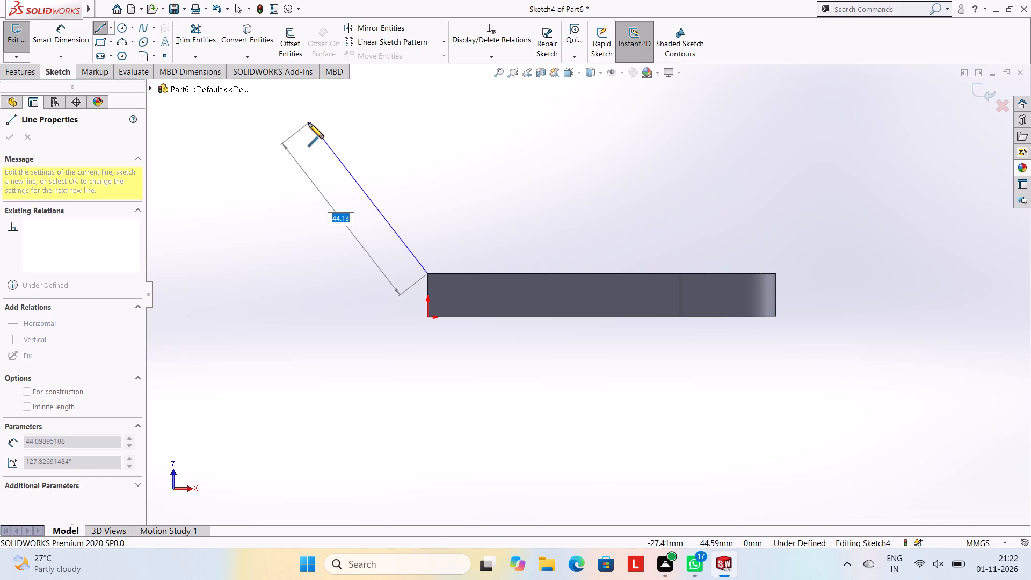
click(308, 123)
key(Escape)
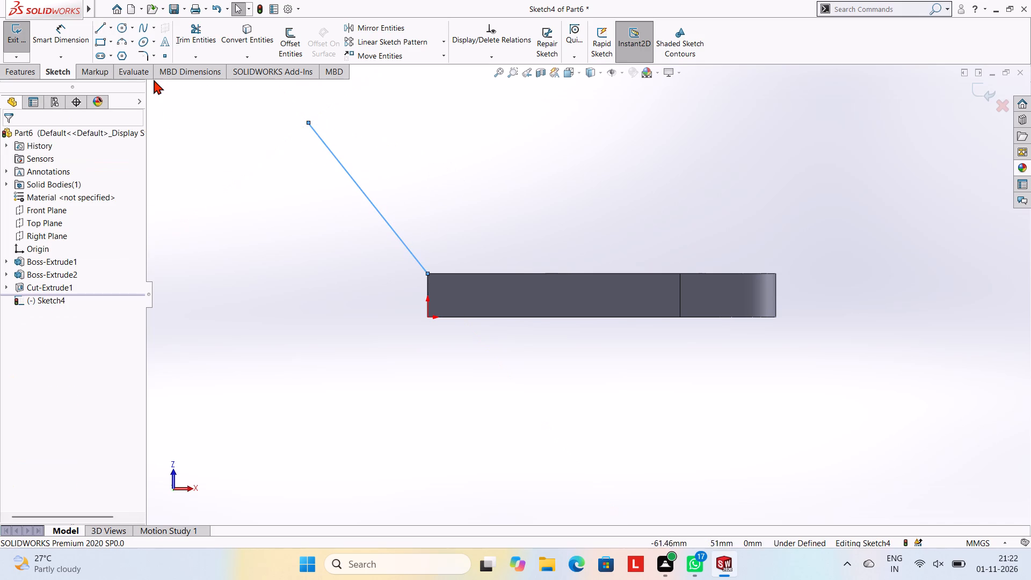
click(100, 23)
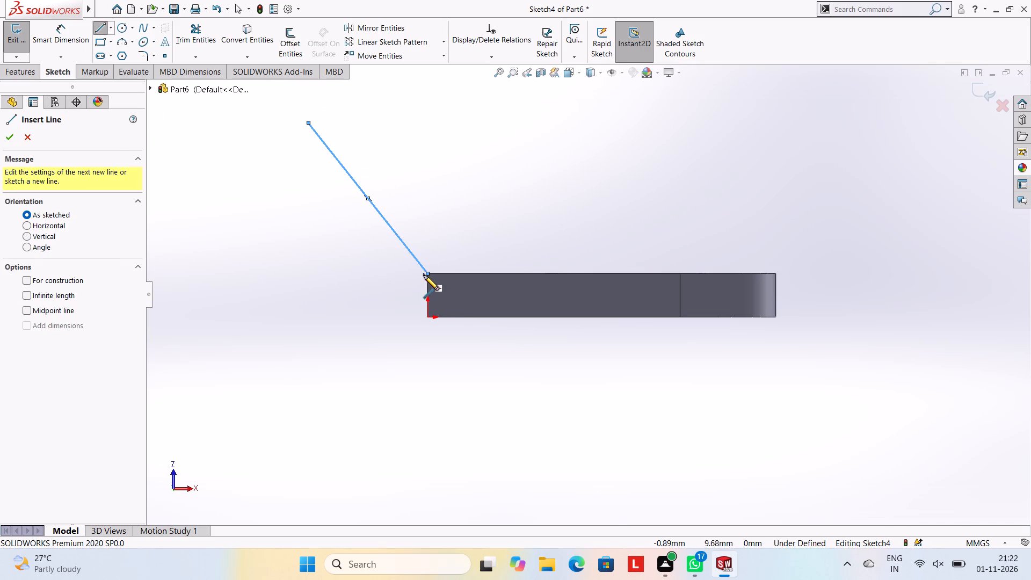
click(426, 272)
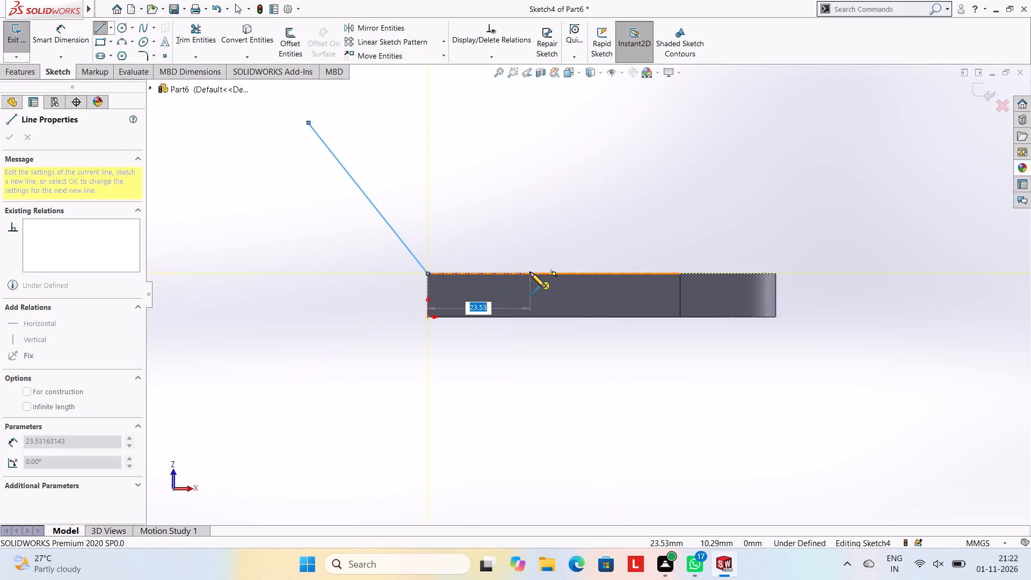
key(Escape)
Dimension the angle between the slanted line and the plate's top edge as 120 degrees.
click(66, 39)
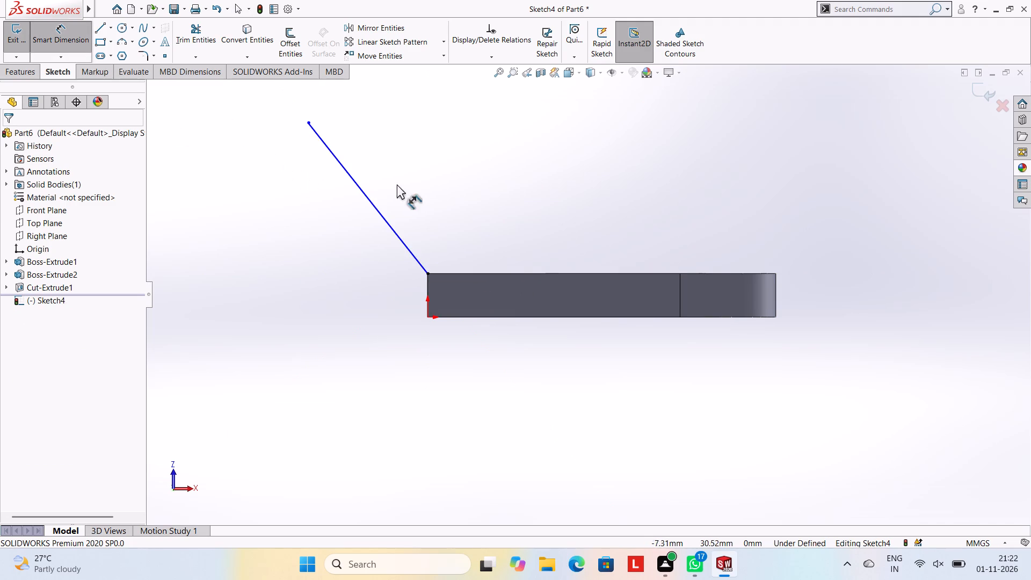
click(359, 185)
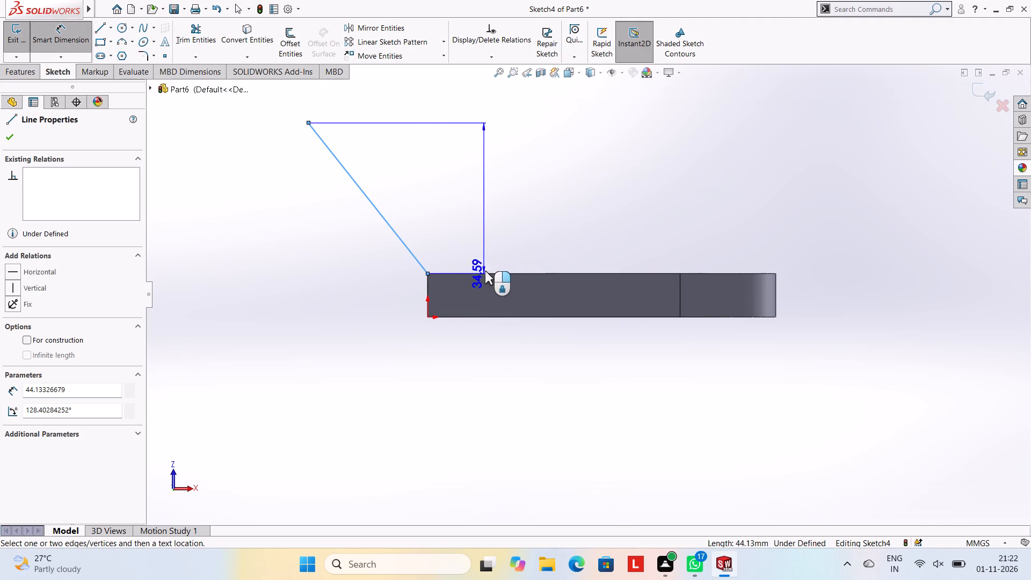
click(485, 273)
click(454, 151)
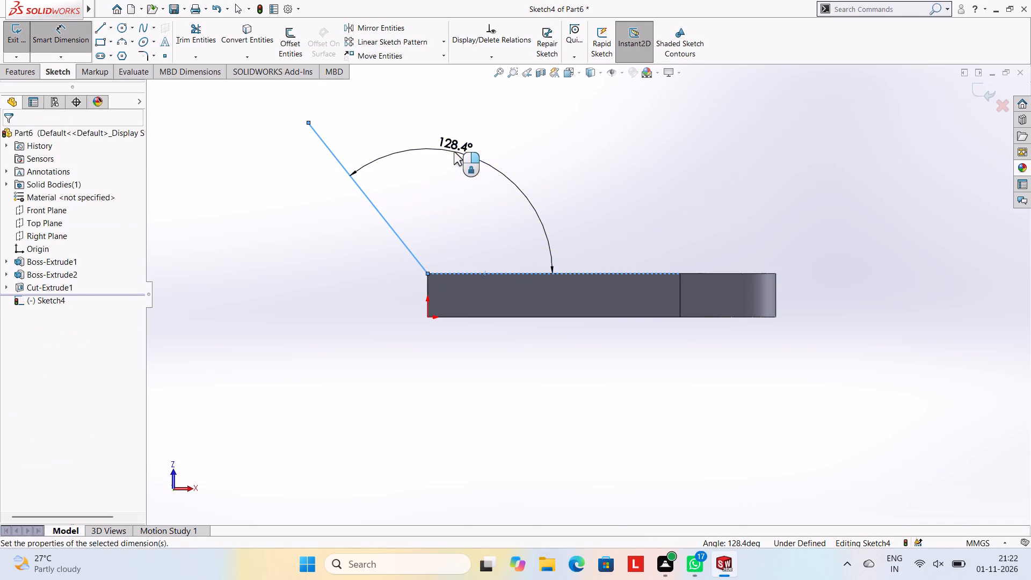
text(120)
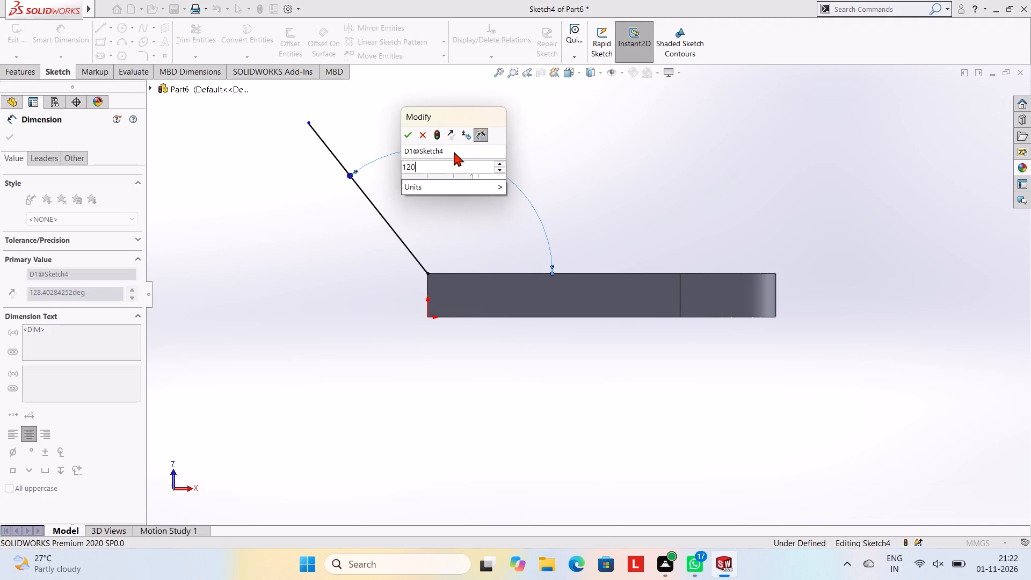
key(Return)
key(Escape)
key(Escape)
key(Escape)
key(Escape)
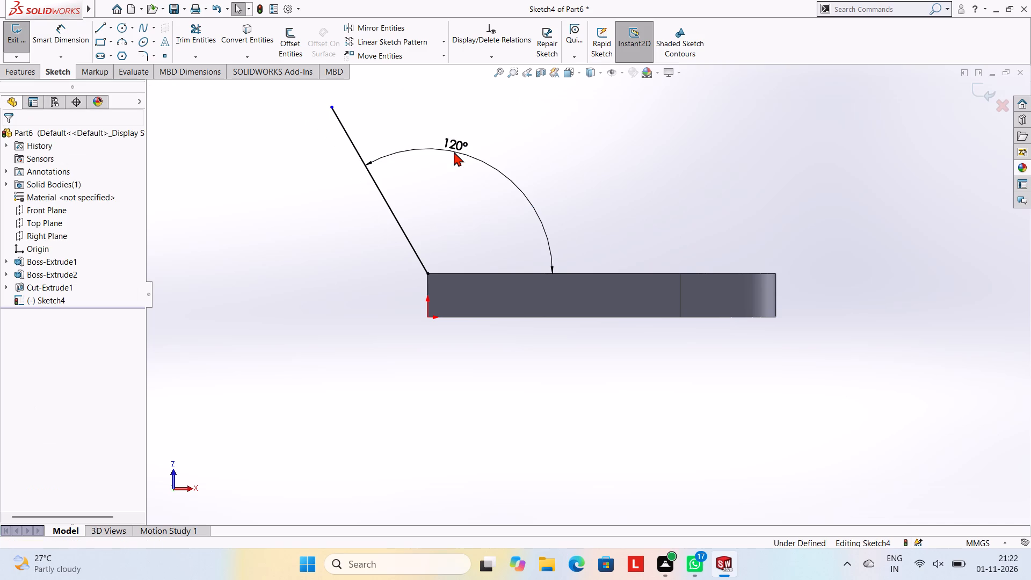
key(Escape)
key(Escape)
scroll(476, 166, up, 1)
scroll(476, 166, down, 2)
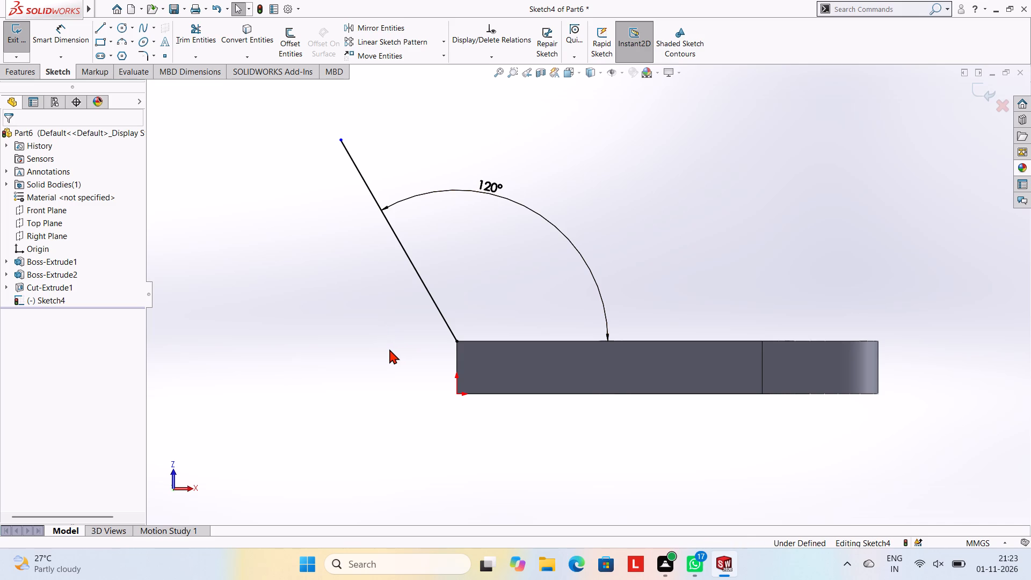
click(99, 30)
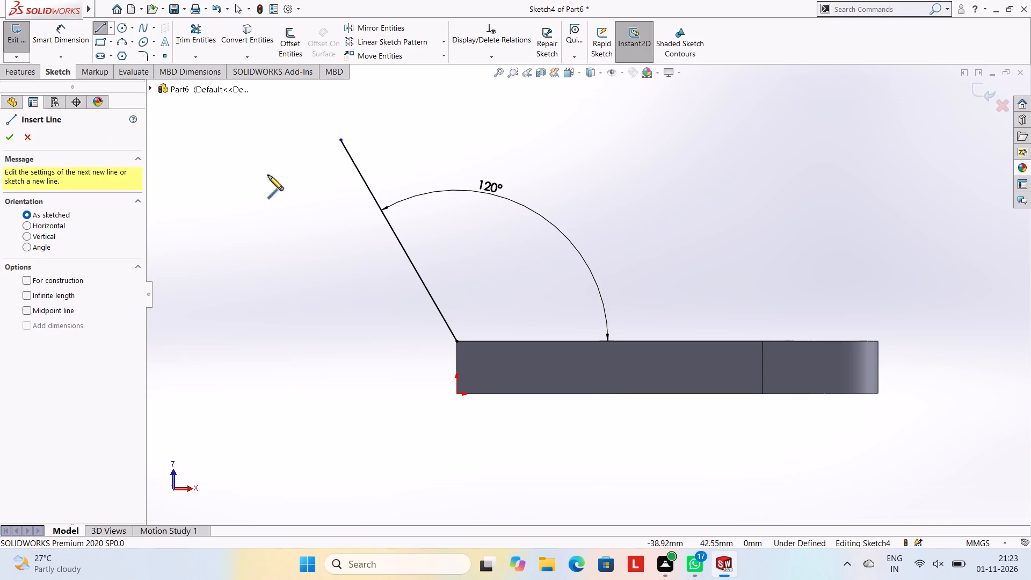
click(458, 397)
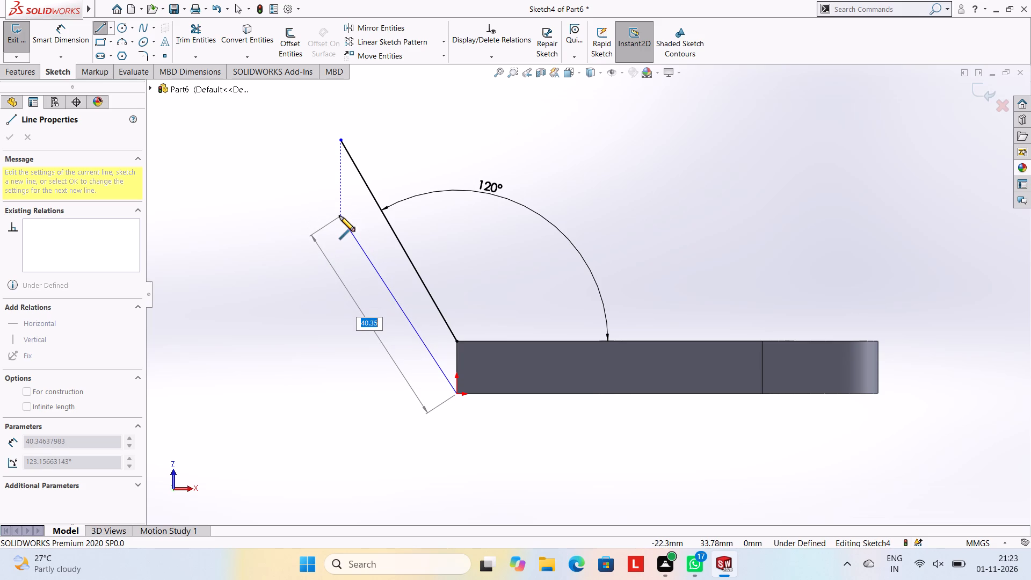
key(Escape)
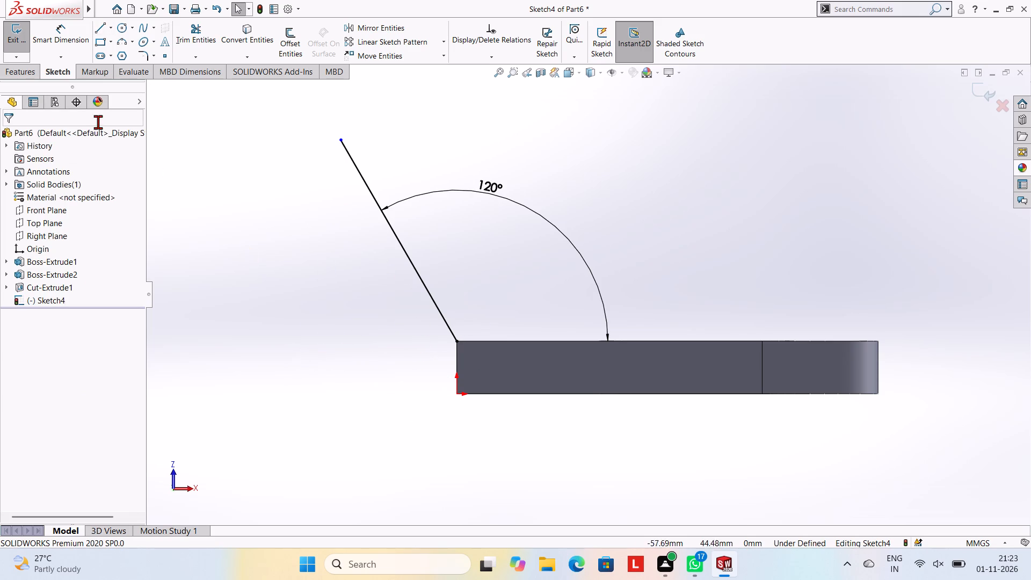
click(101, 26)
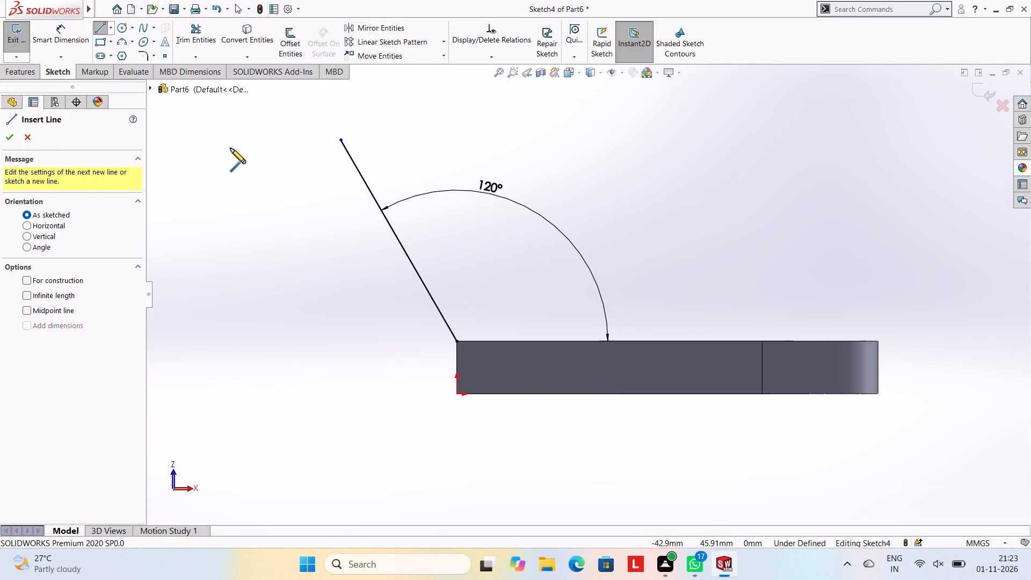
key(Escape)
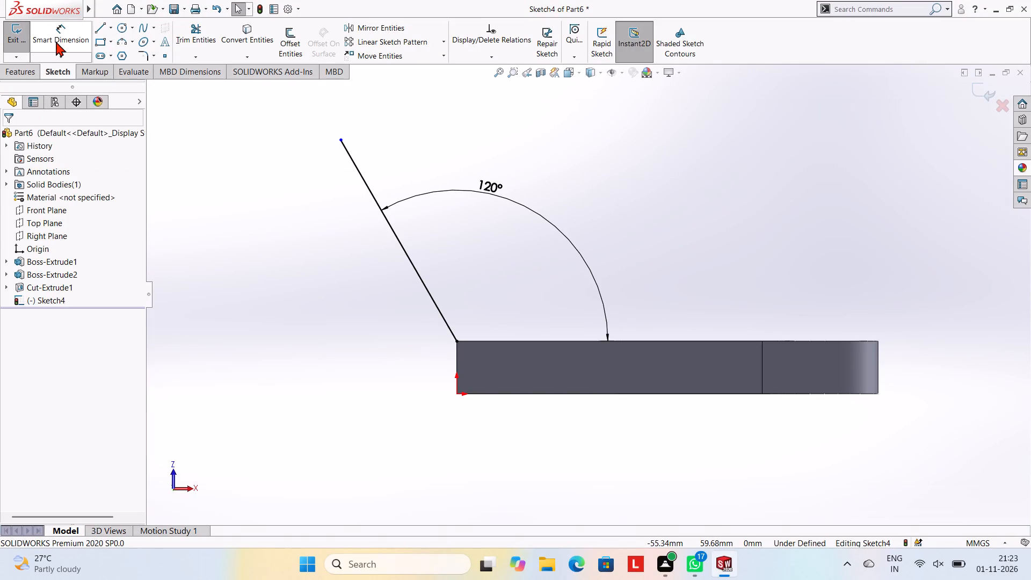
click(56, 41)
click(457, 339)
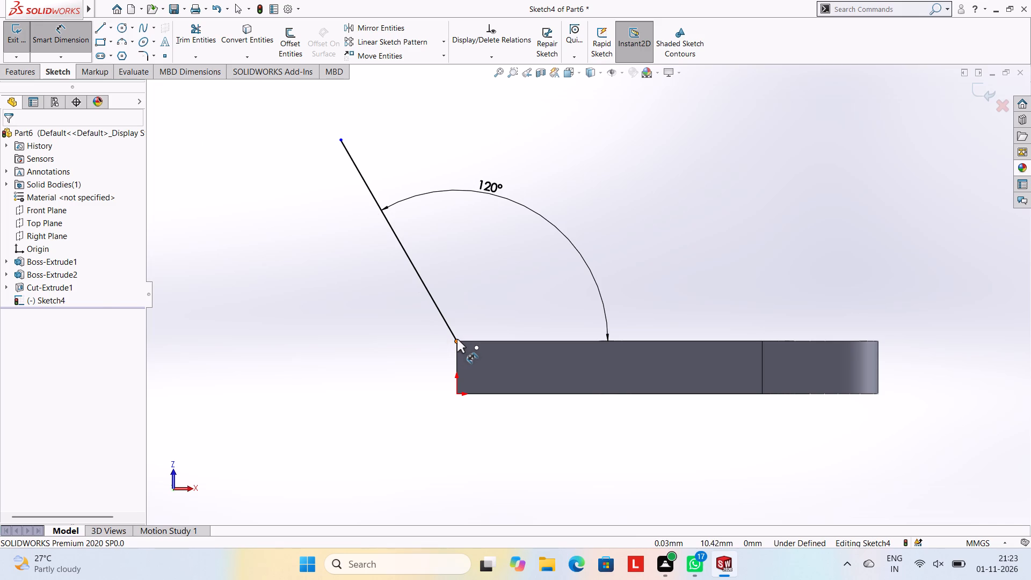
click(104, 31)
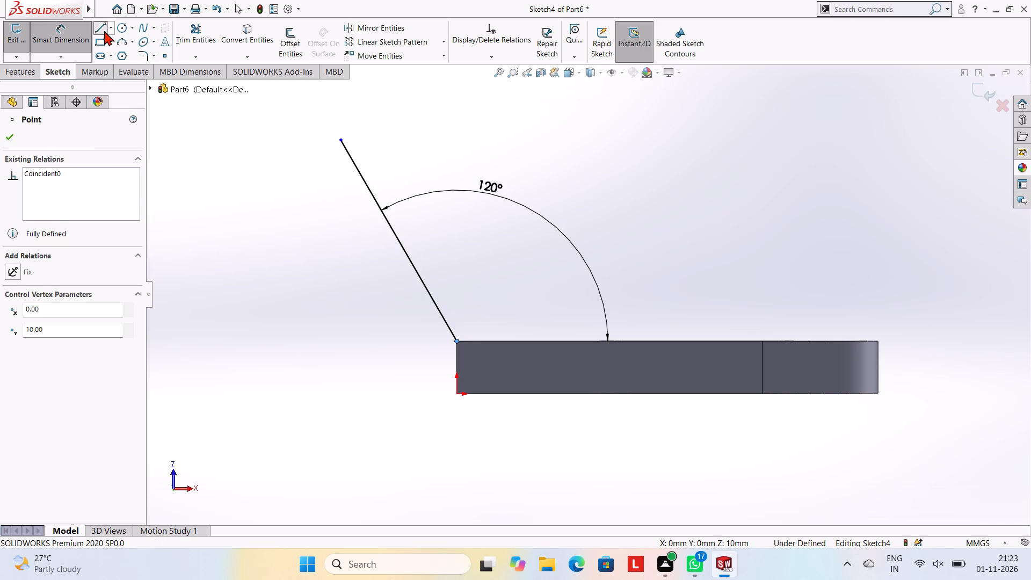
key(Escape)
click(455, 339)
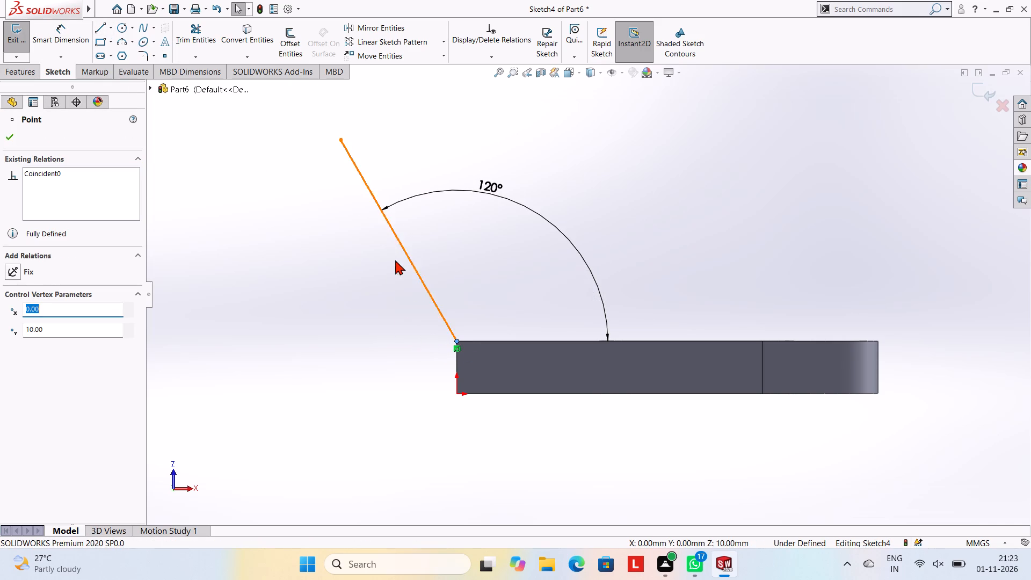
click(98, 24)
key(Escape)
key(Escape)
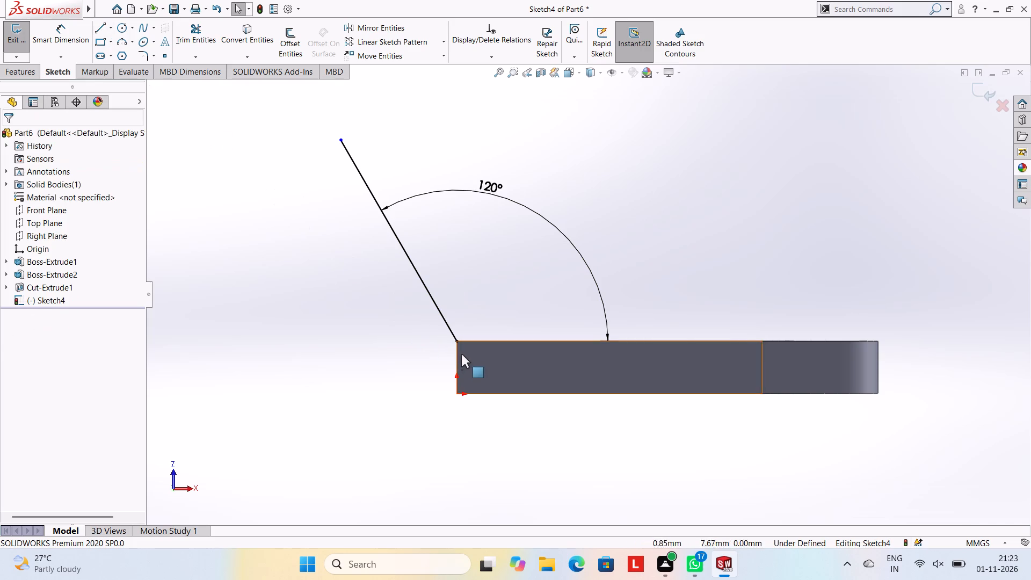
Sketch a 42 mm line from the plate's upper corner along the existing 120-degree slanted line.
click(97, 26)
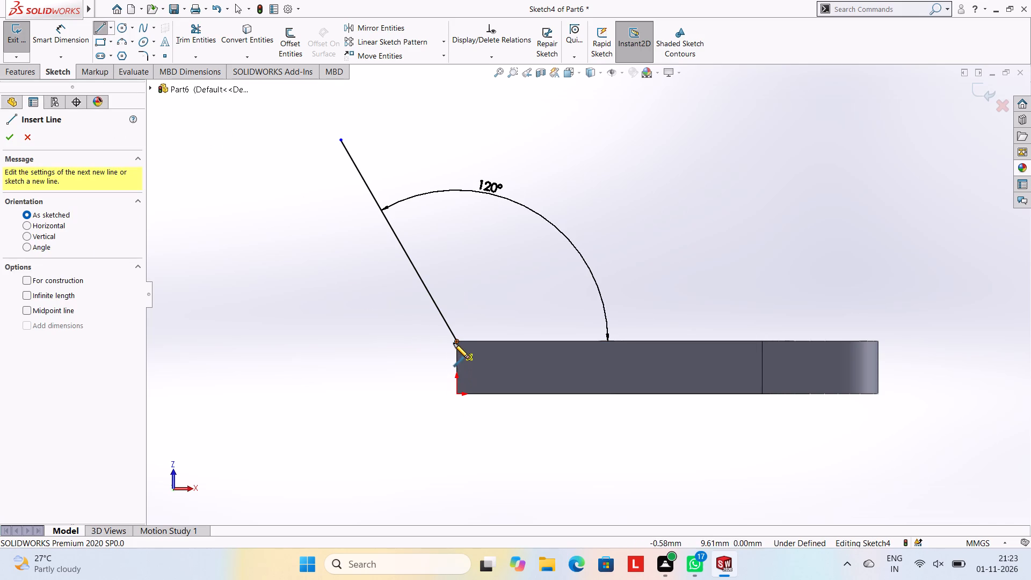
click(456, 342)
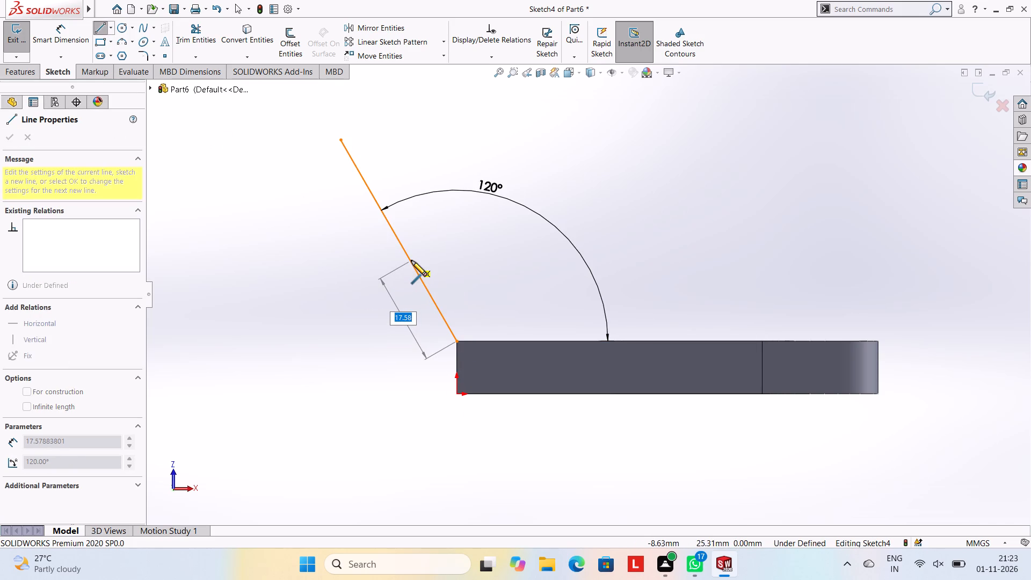
text(42)
key(Return)
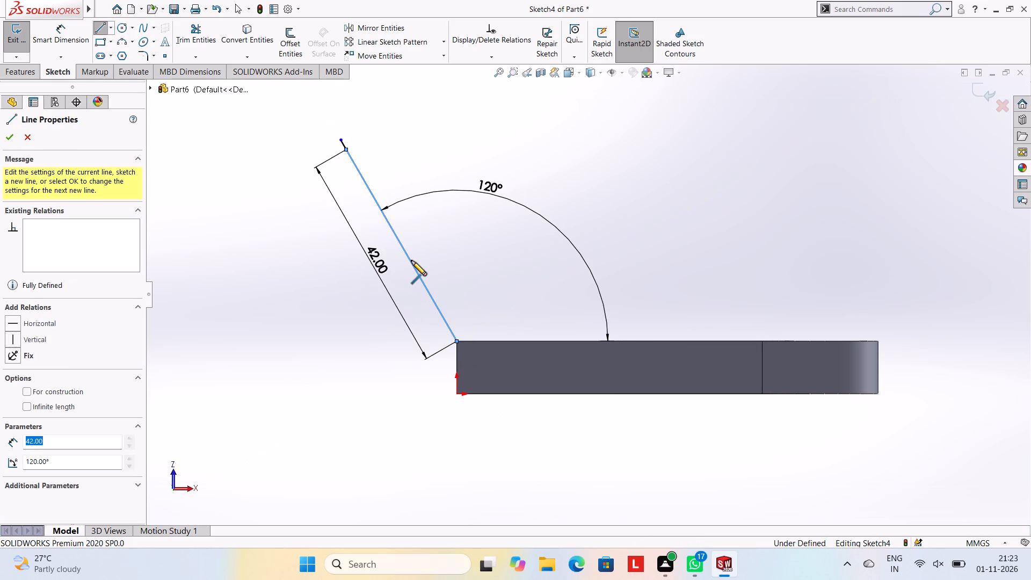
scroll(365, 86, down, 4)
scroll(398, 354, up, 2)
scroll(492, 303, down, 3)
key(Escape)
key(Escape)
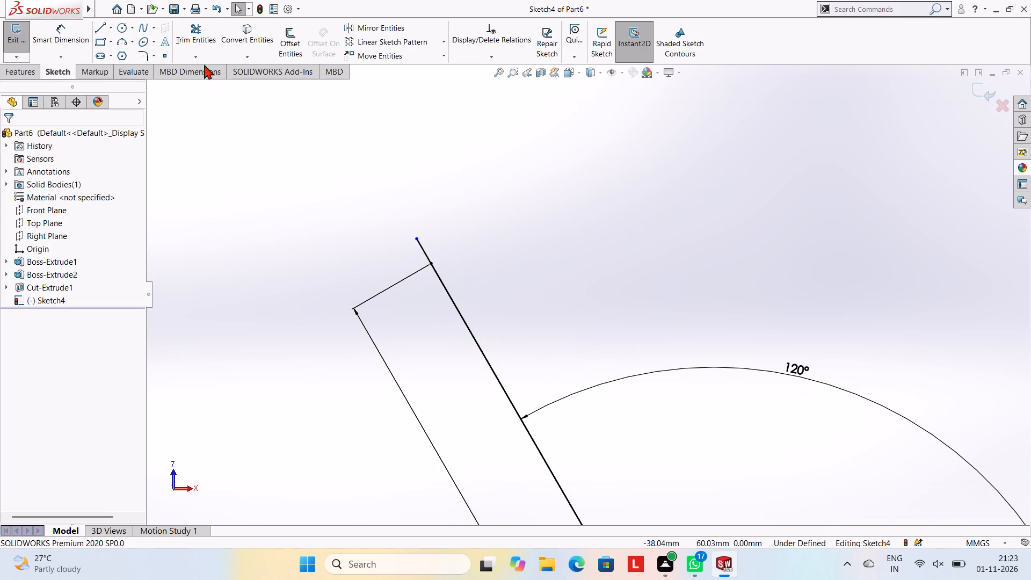
Trim away the short piece of the slanted line extending beyond the 42 mm endpoint.
click(201, 40)
click(422, 250)
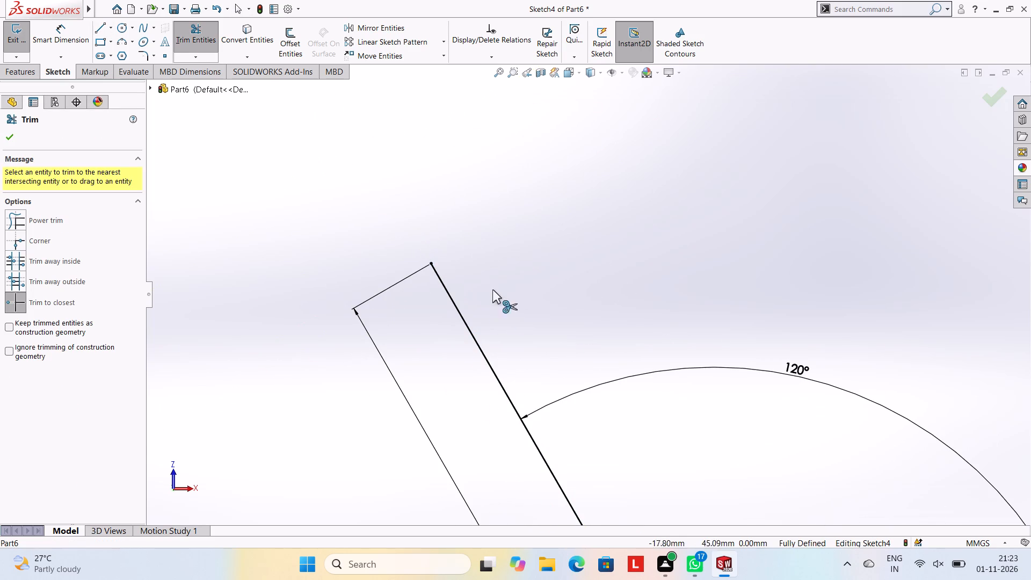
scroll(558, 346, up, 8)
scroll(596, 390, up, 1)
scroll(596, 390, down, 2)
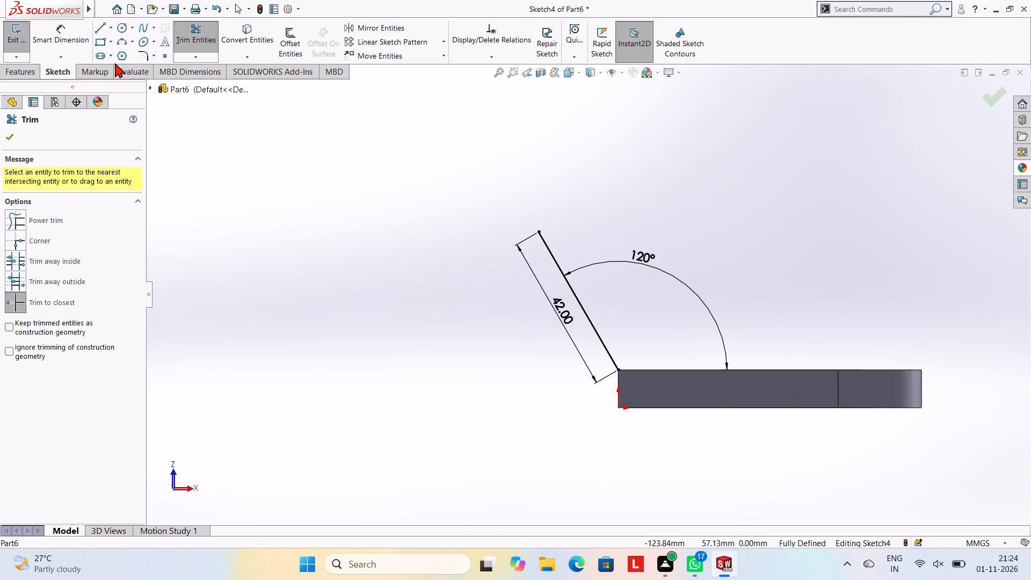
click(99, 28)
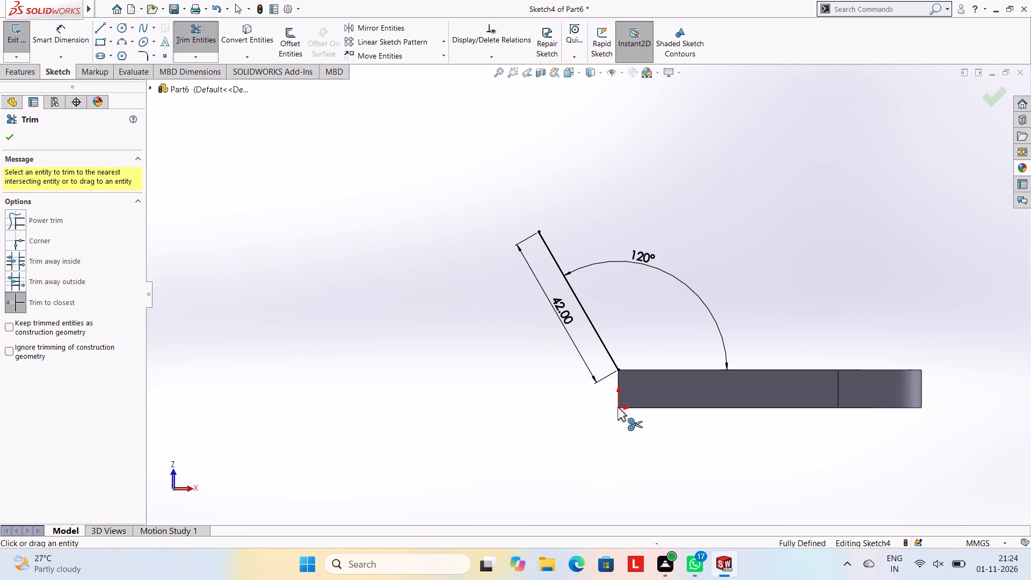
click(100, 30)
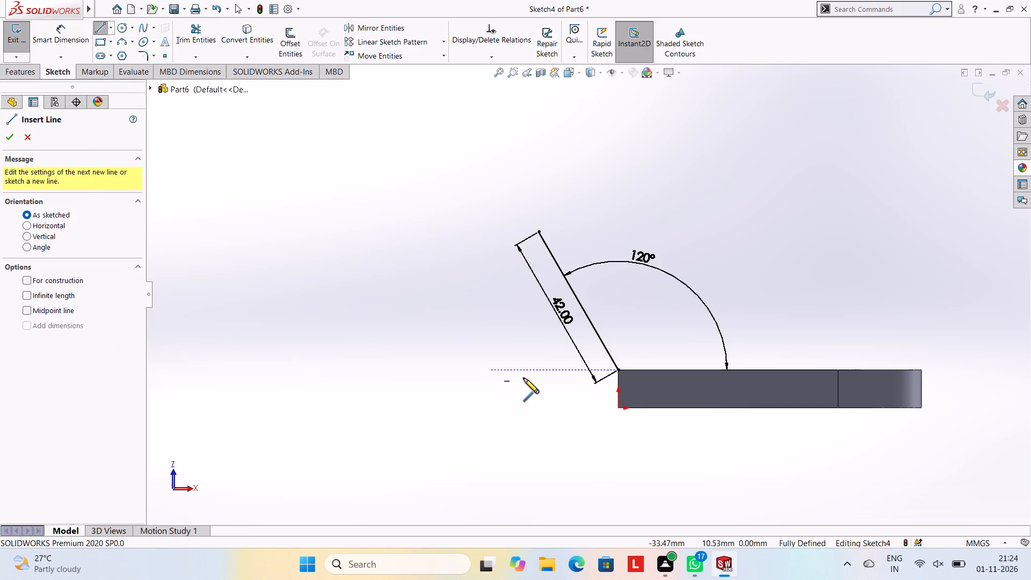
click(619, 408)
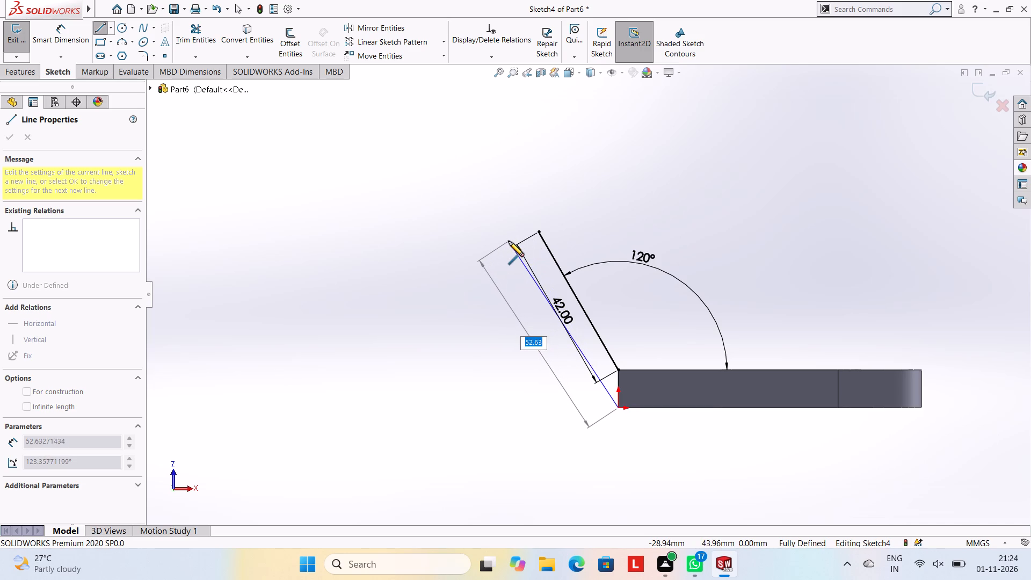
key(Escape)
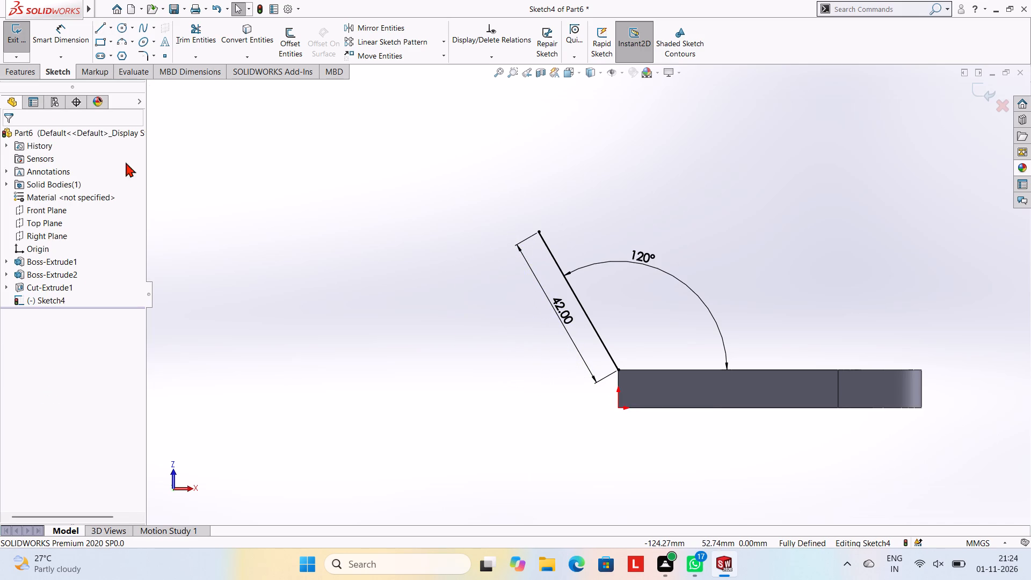
Close the angled profile with a 10 mm perpendicular end line, a parallel line down to underside level, and a horizontal line to the plate's bottom corner.
click(99, 25)
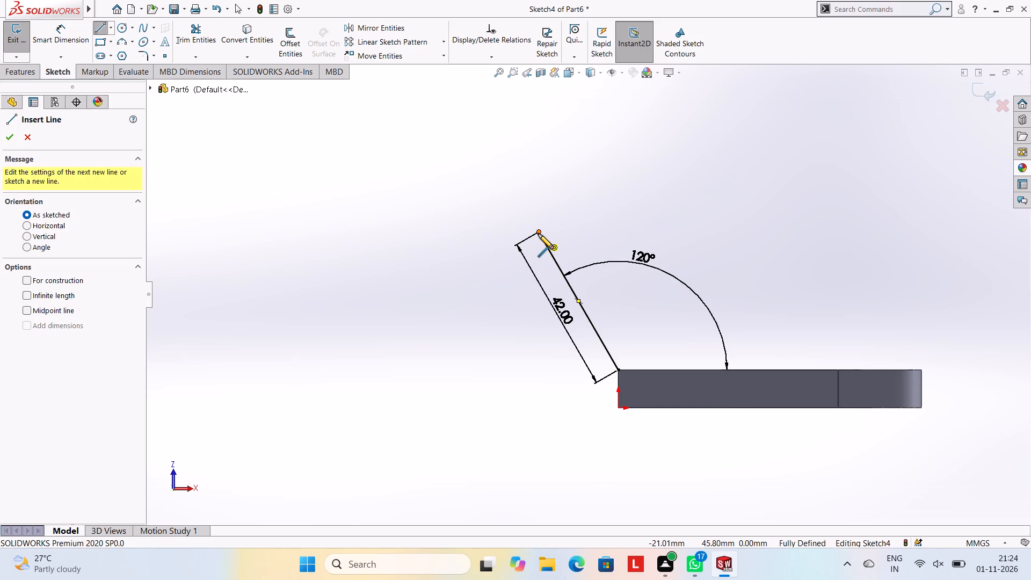
click(538, 230)
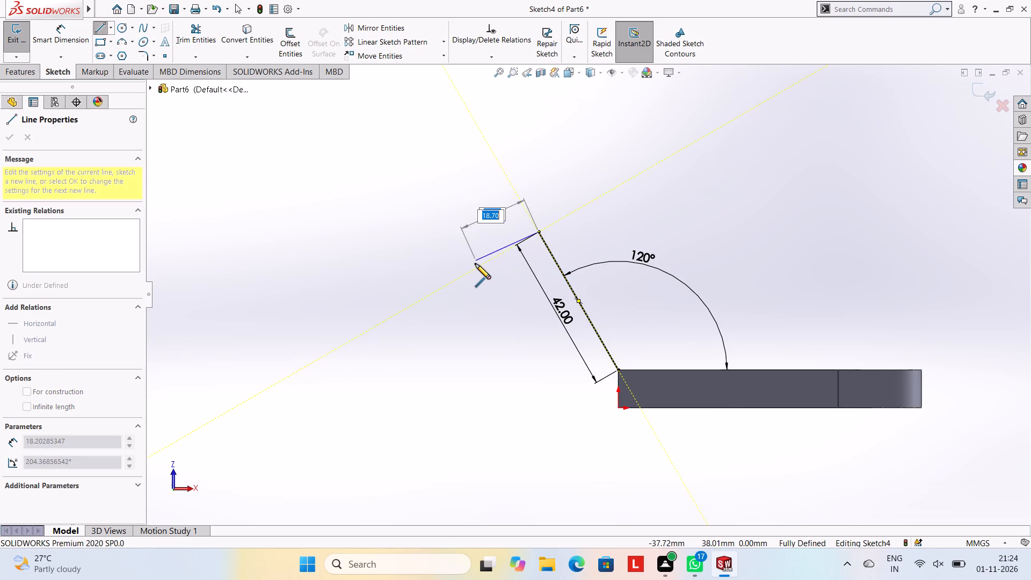
text(10)
key(Return)
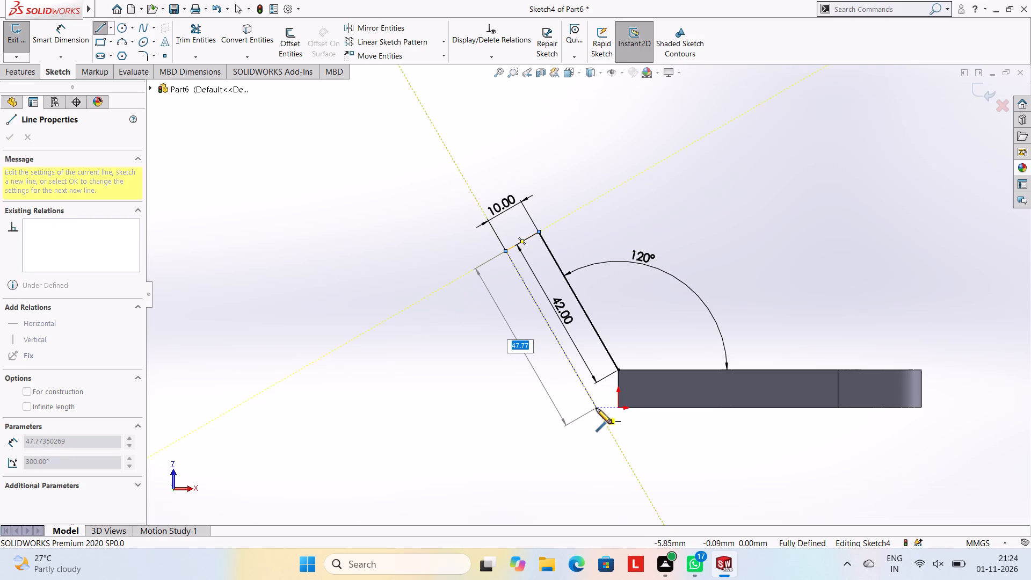
click(595, 407)
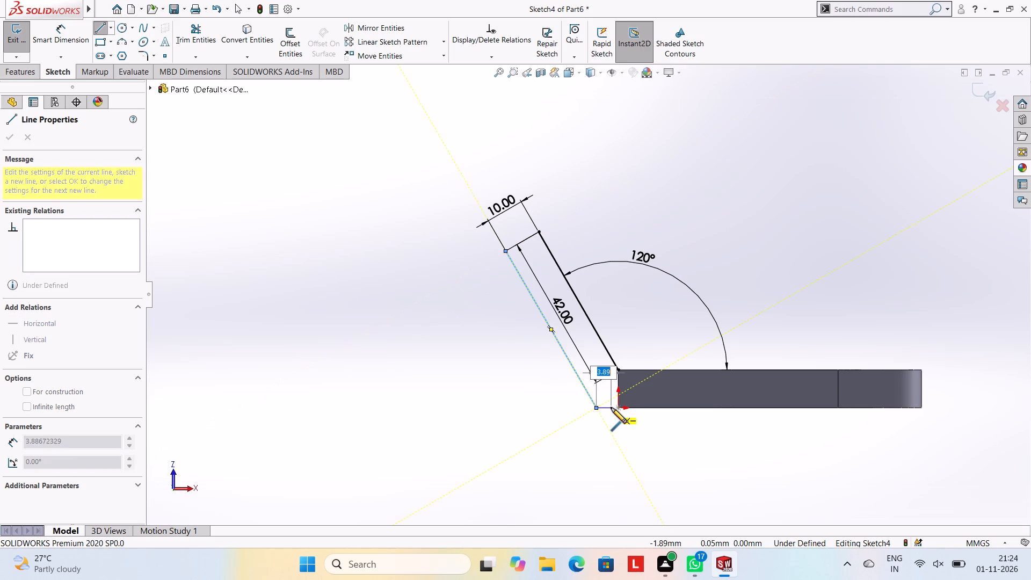
click(617, 407)
key(Escape)
key(Escape)
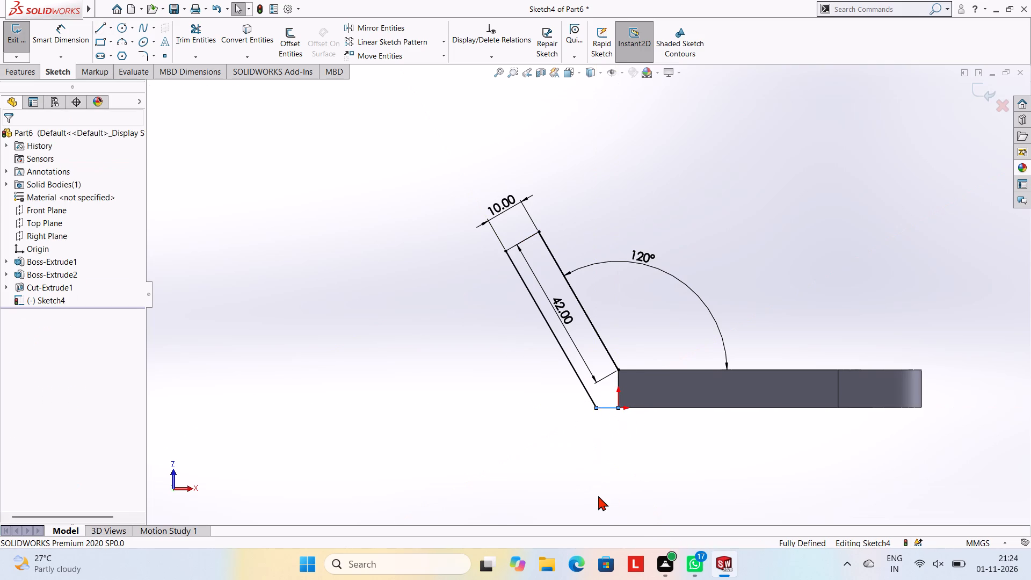
key(Escape)
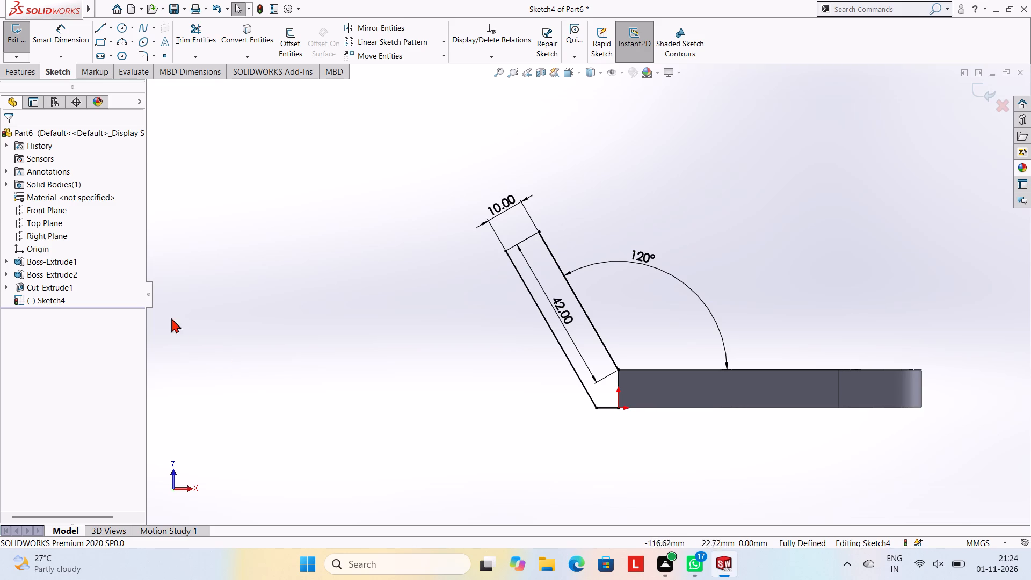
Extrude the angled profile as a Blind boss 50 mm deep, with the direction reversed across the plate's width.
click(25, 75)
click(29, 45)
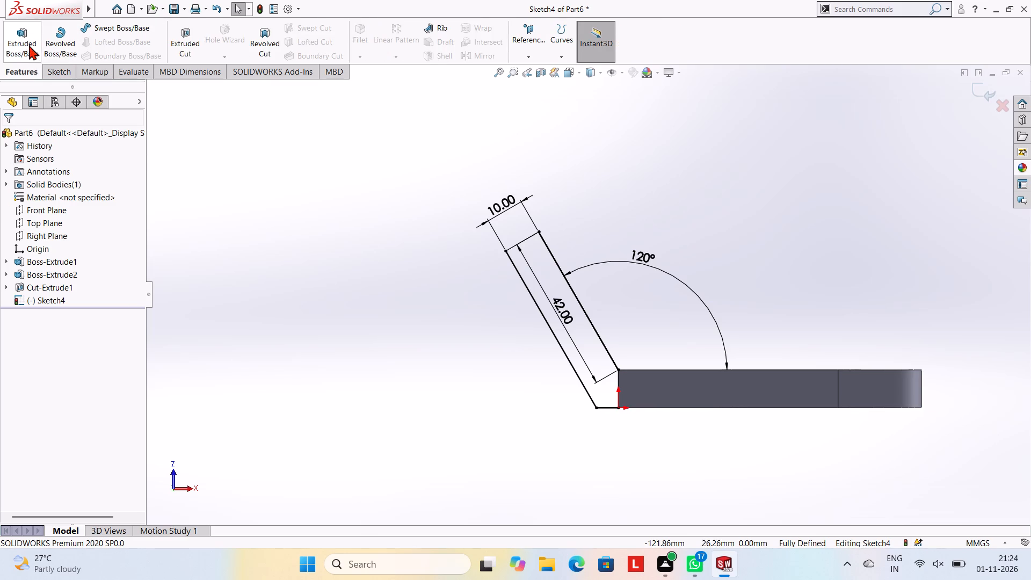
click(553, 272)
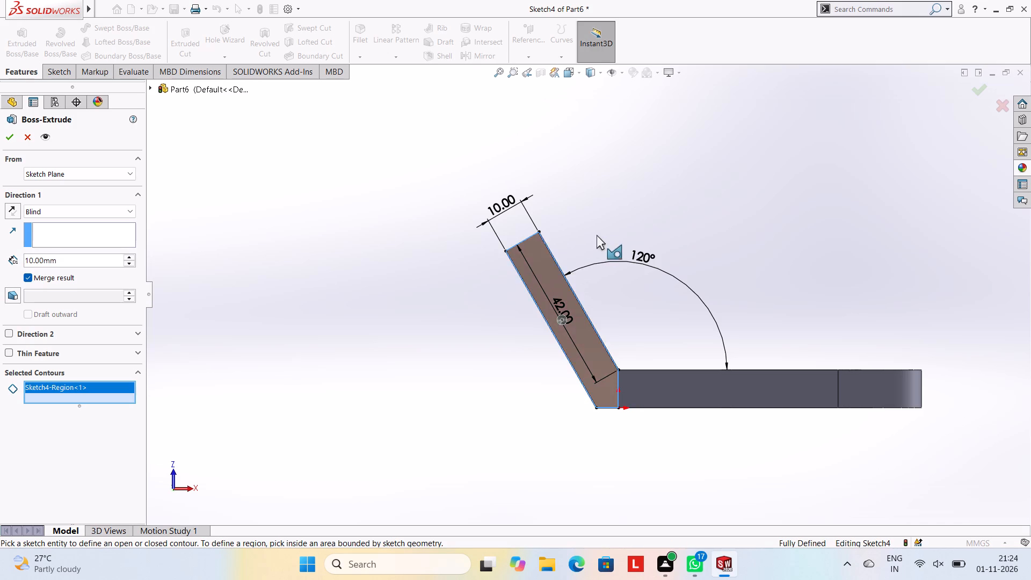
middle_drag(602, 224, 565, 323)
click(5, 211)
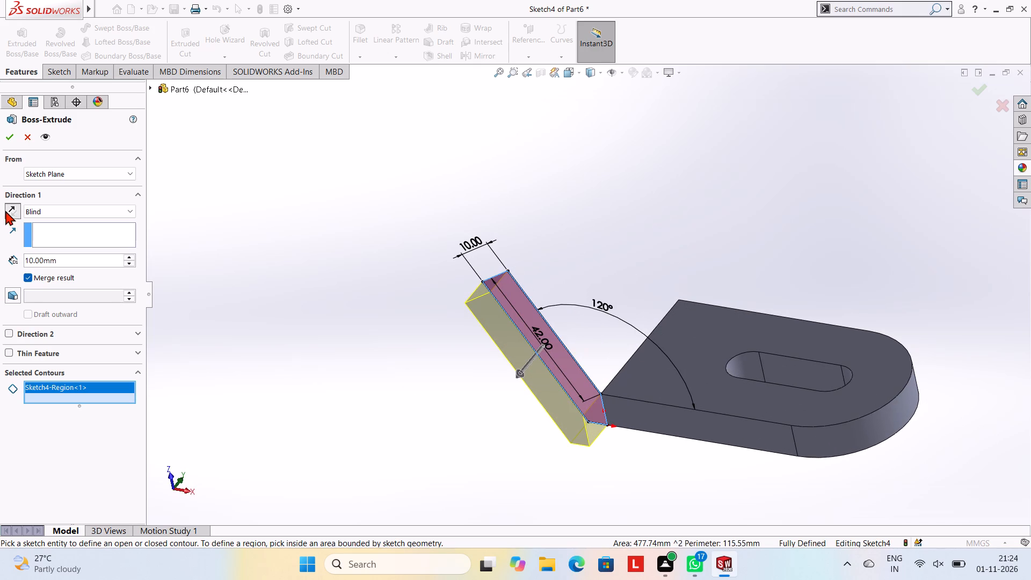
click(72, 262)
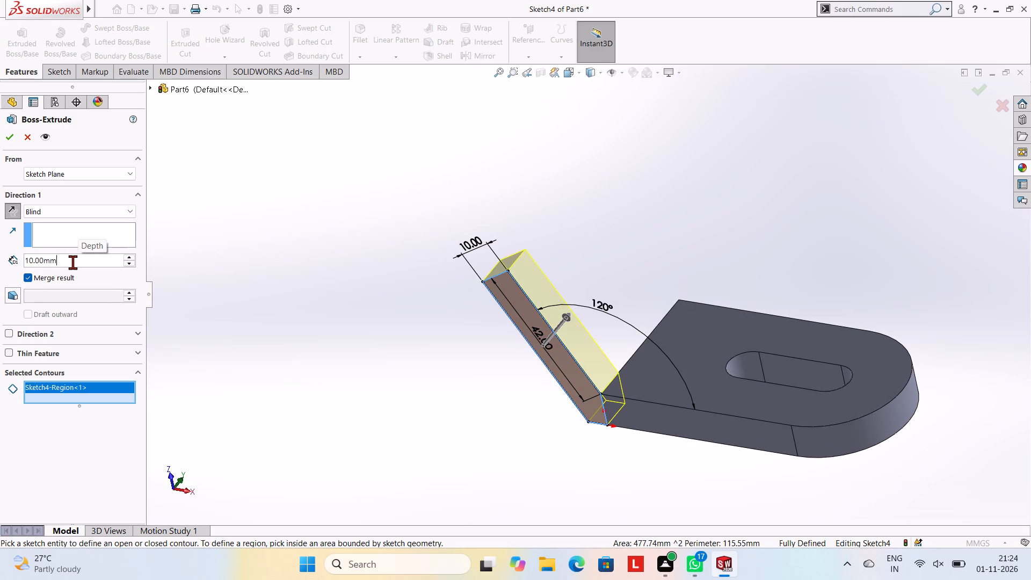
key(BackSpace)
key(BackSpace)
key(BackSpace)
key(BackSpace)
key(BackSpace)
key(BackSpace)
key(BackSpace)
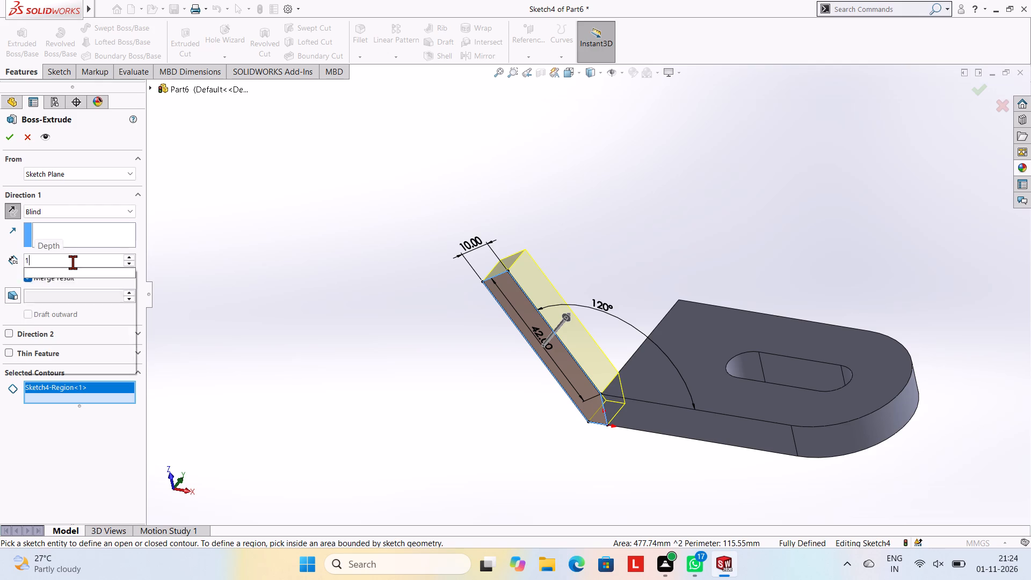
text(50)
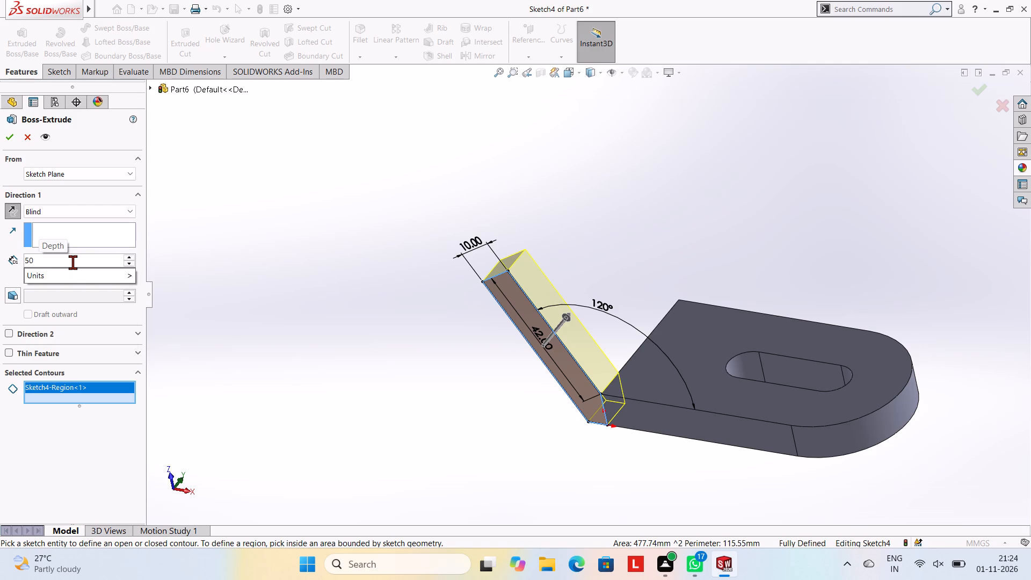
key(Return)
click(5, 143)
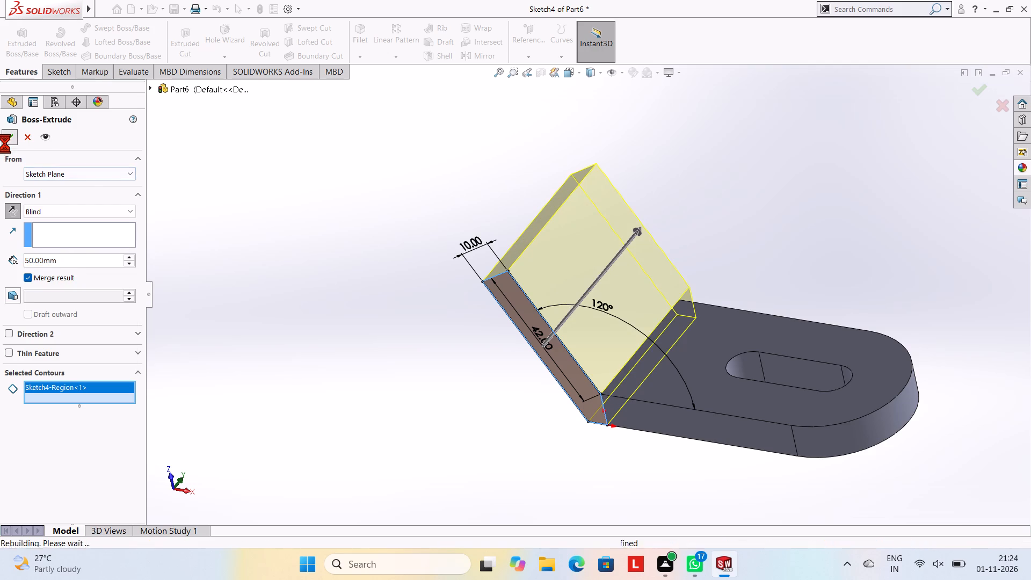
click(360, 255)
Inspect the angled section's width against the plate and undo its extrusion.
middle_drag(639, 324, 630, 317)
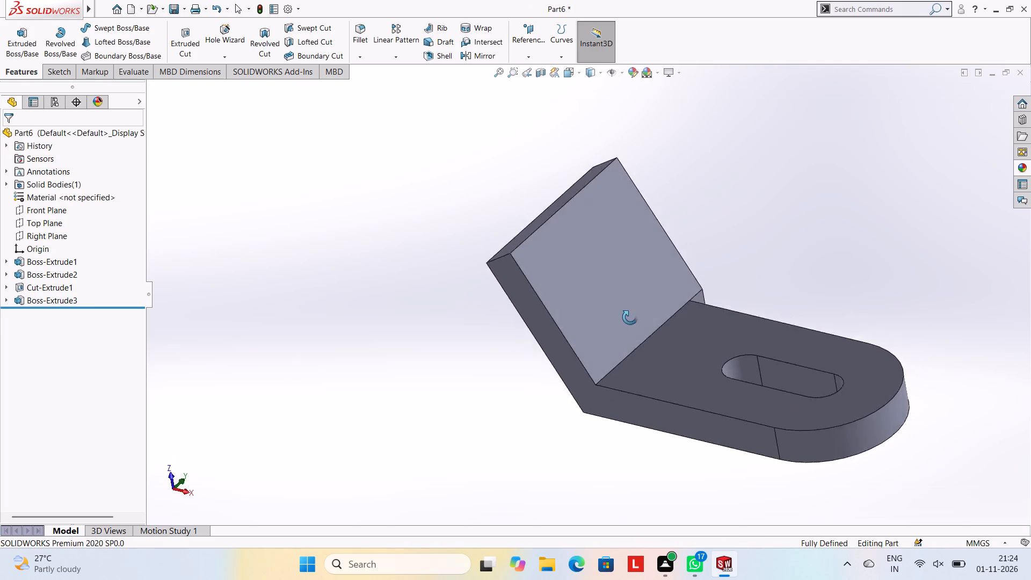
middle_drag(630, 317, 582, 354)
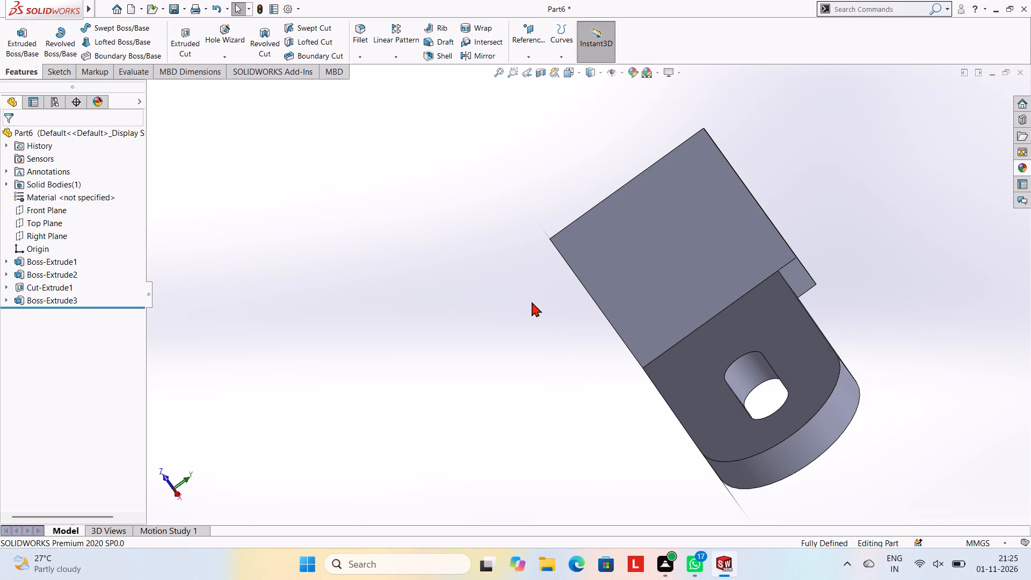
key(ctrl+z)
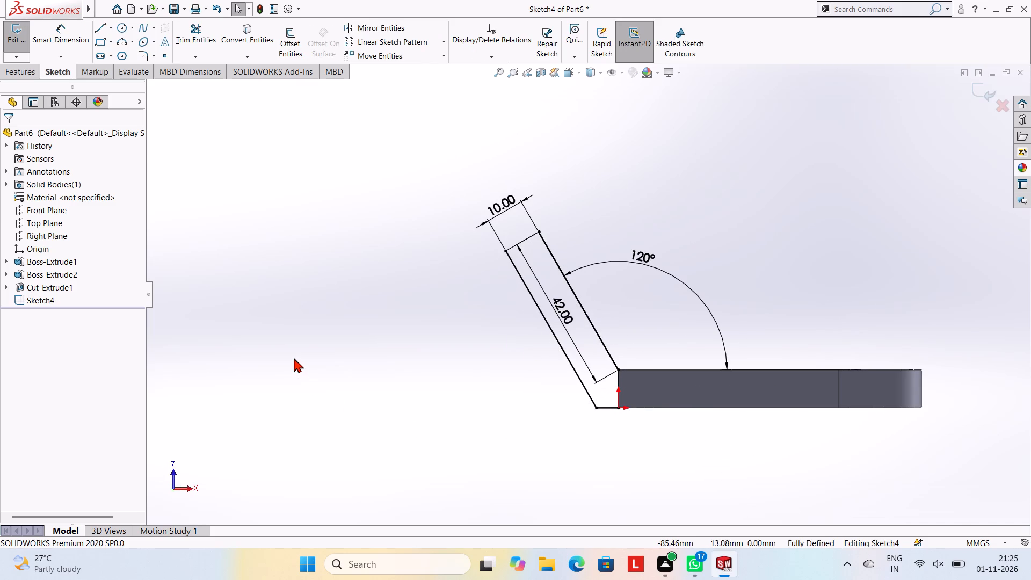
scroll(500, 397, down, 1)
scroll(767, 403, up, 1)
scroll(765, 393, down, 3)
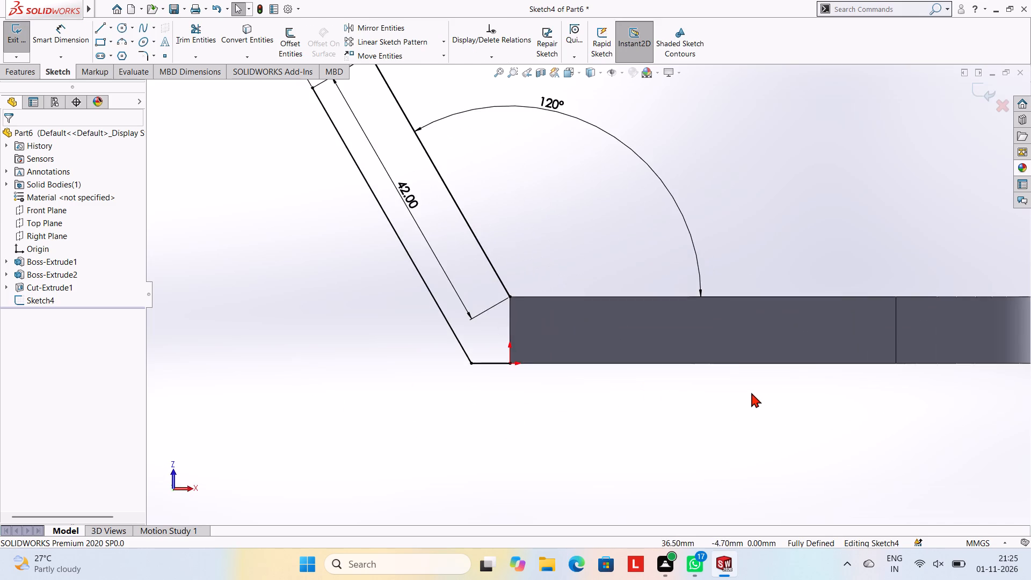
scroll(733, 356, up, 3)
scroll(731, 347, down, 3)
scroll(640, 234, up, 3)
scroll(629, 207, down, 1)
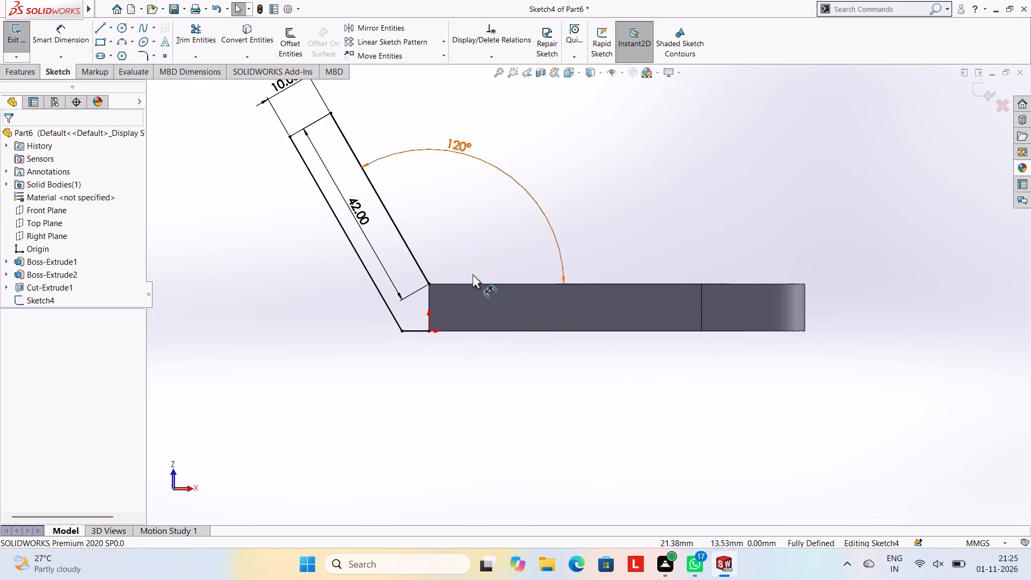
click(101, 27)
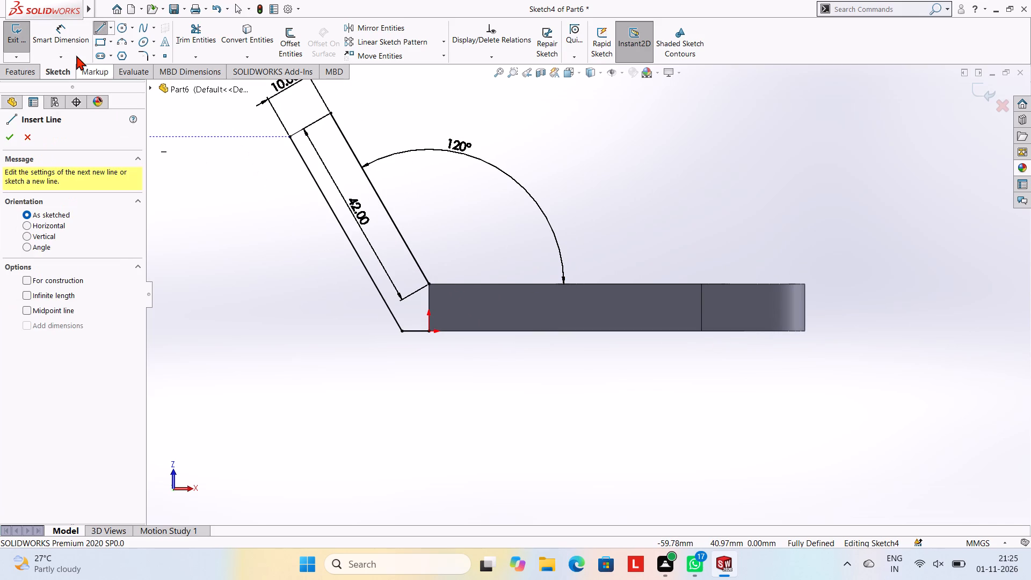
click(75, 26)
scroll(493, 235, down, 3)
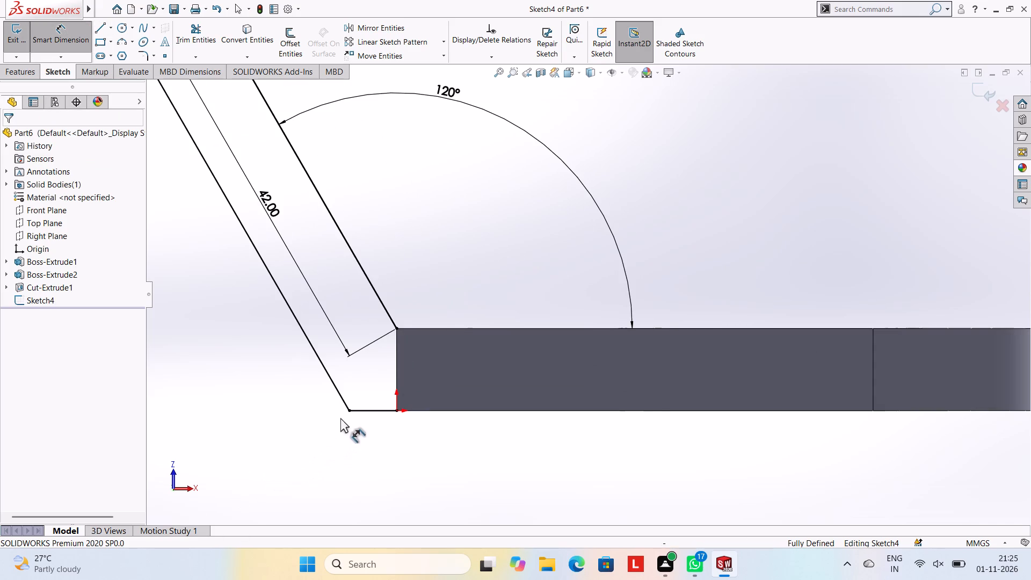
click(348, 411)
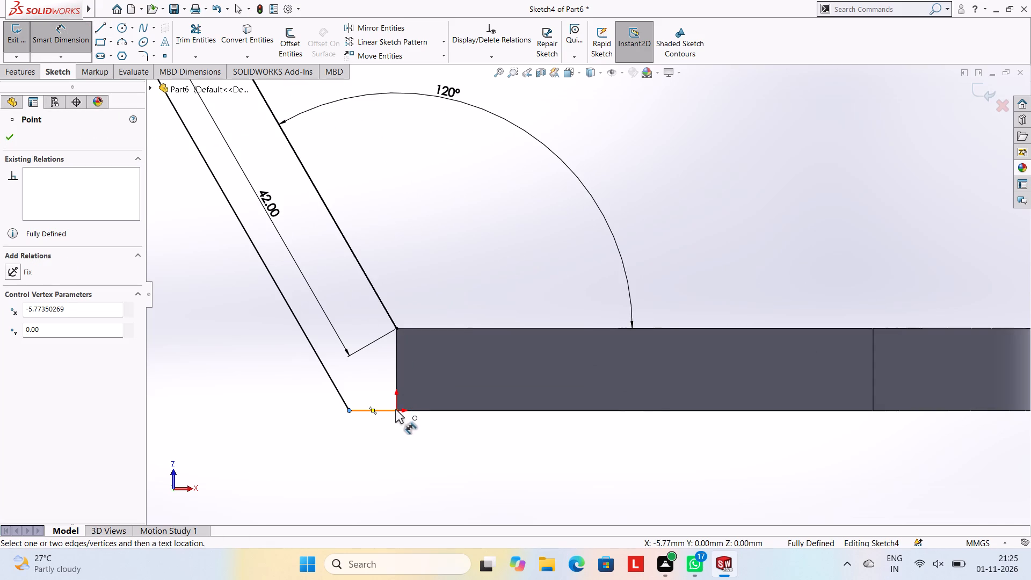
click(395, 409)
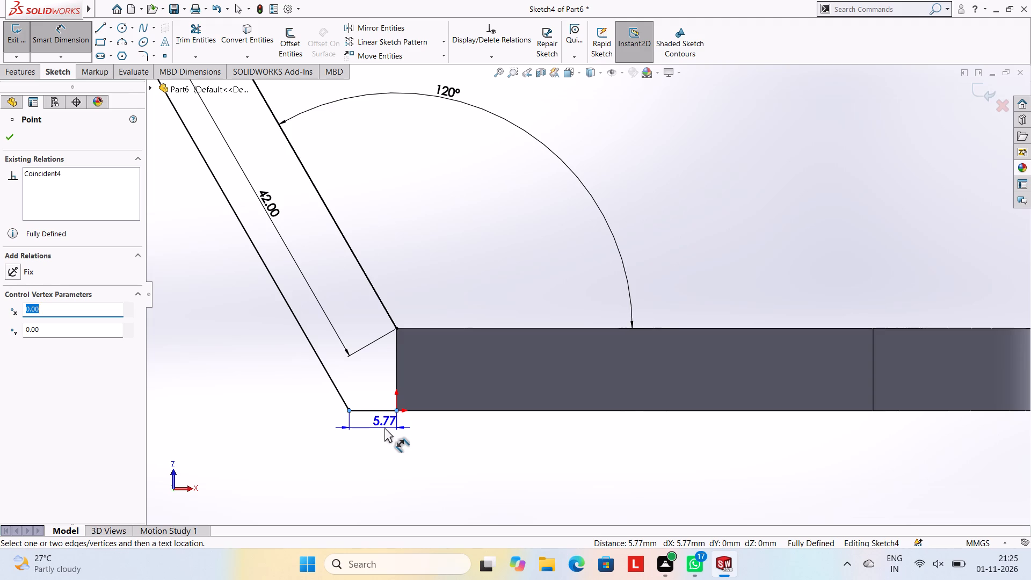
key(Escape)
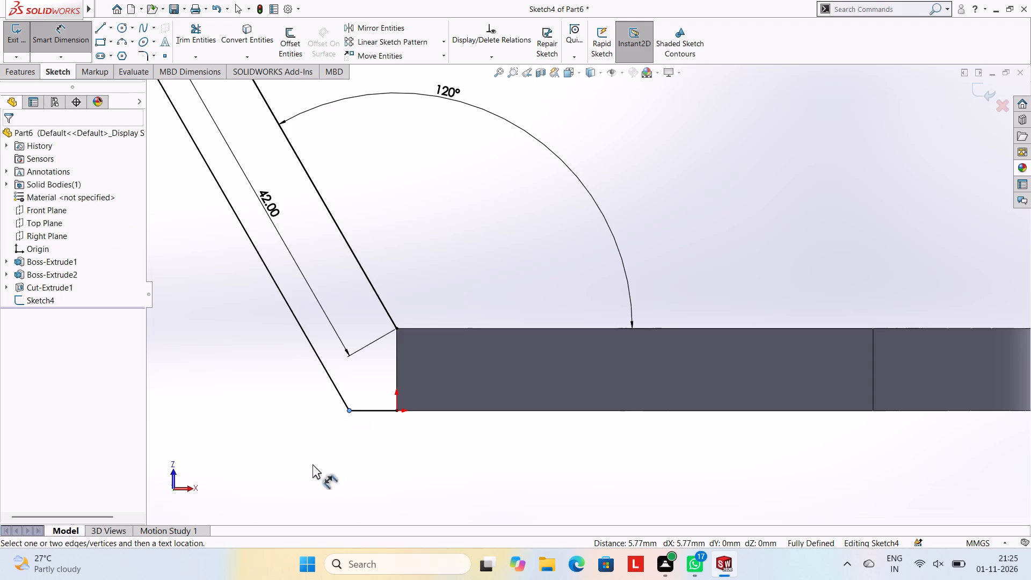
Draw a horizontal line about 5.77 mm long from the plate's bottom corner along its underside, to the point aligned with the slanted line.
click(101, 32)
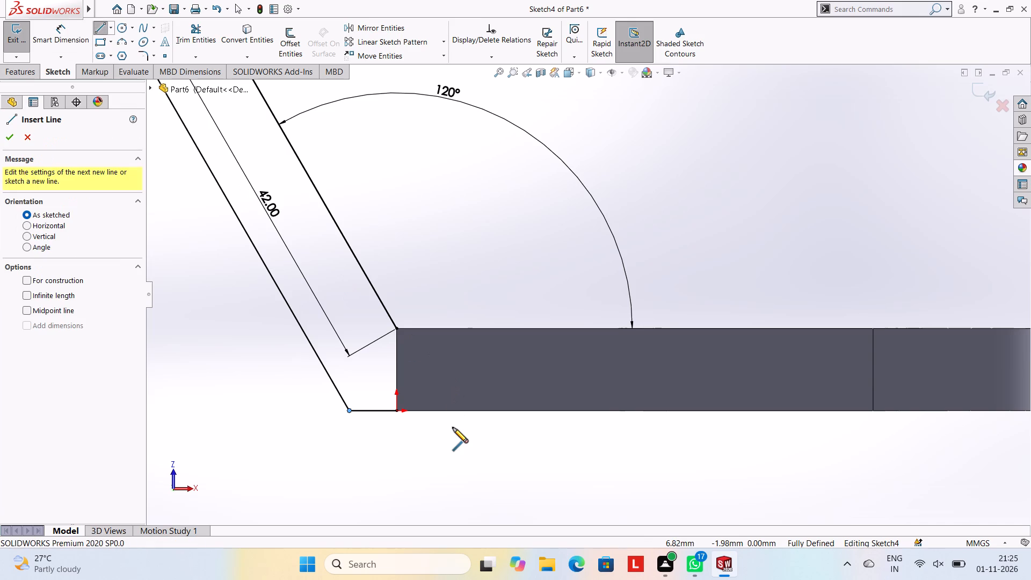
click(397, 412)
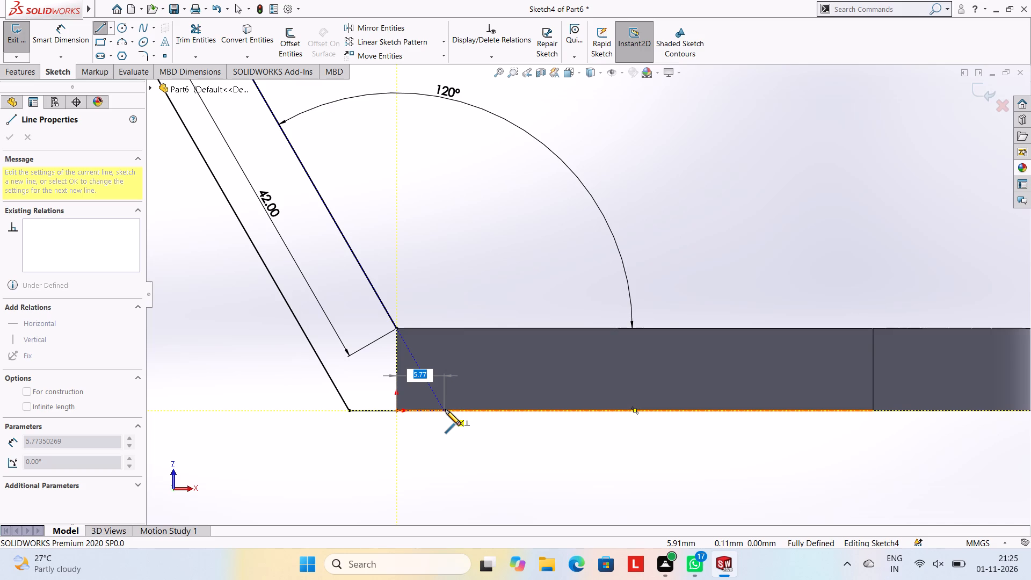
click(445, 410)
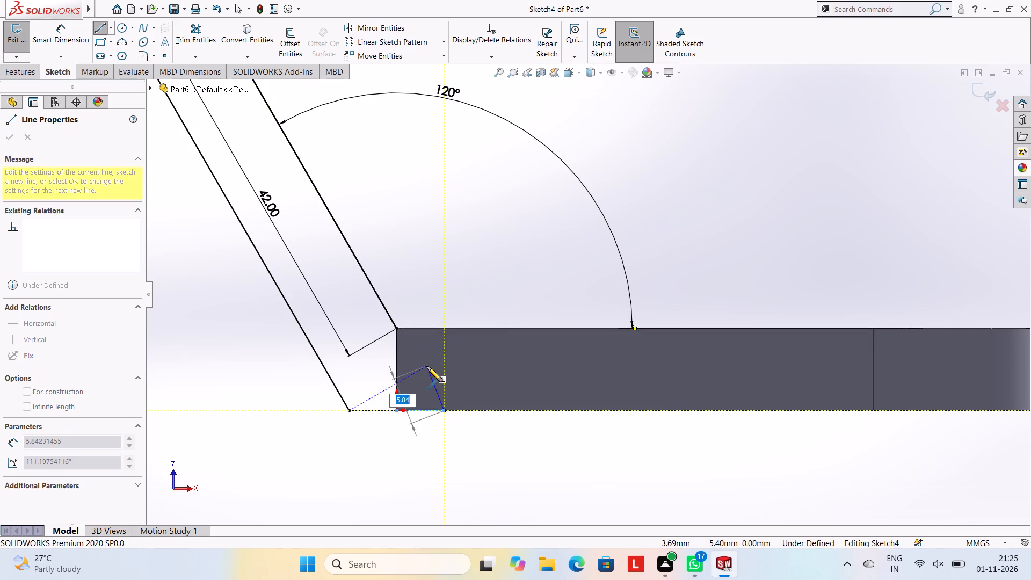
key(Escape)
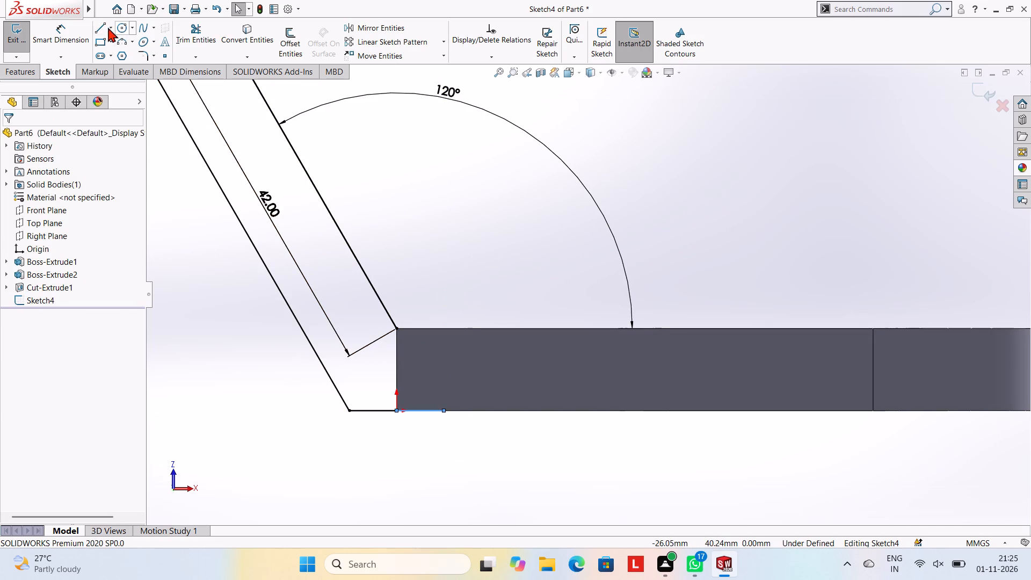
Draw an 11.55 mm line at 120 degrees from the end of the underside line up to the plate's top corner.
click(98, 24)
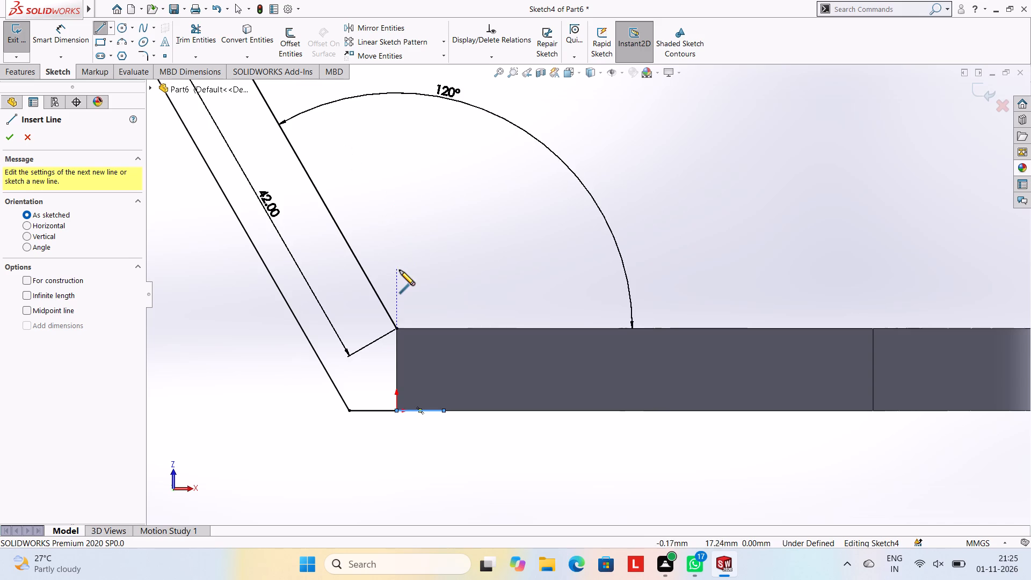
scroll(403, 270, up, 3)
scroll(428, 272, down, 2)
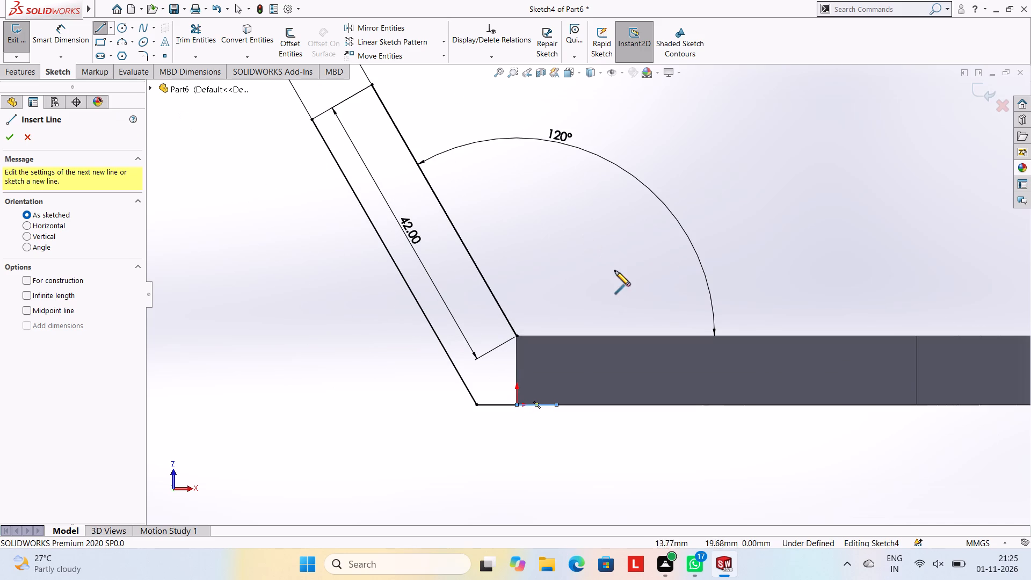
scroll(615, 271, up, 3)
scroll(615, 271, down, 4)
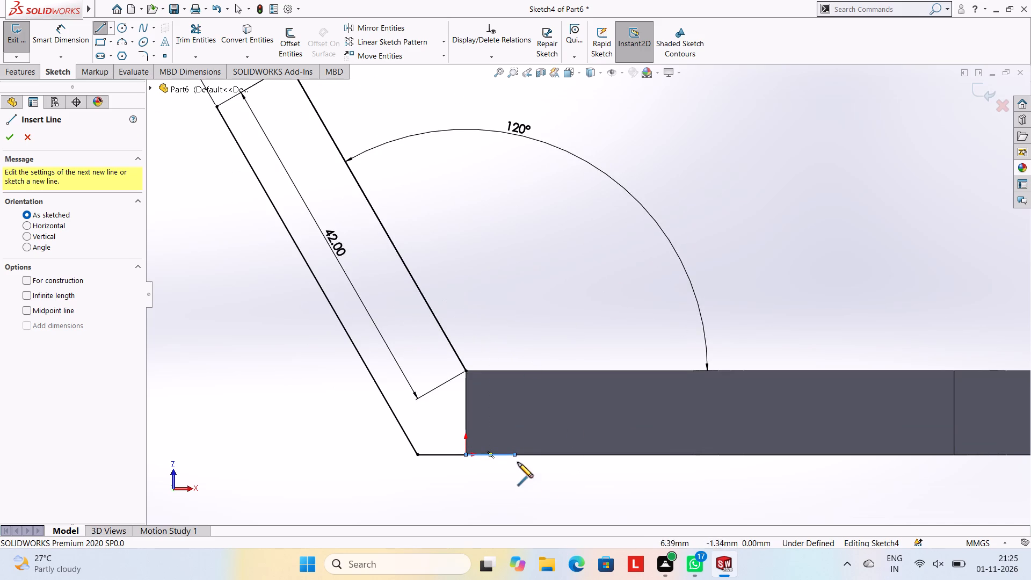
click(515, 454)
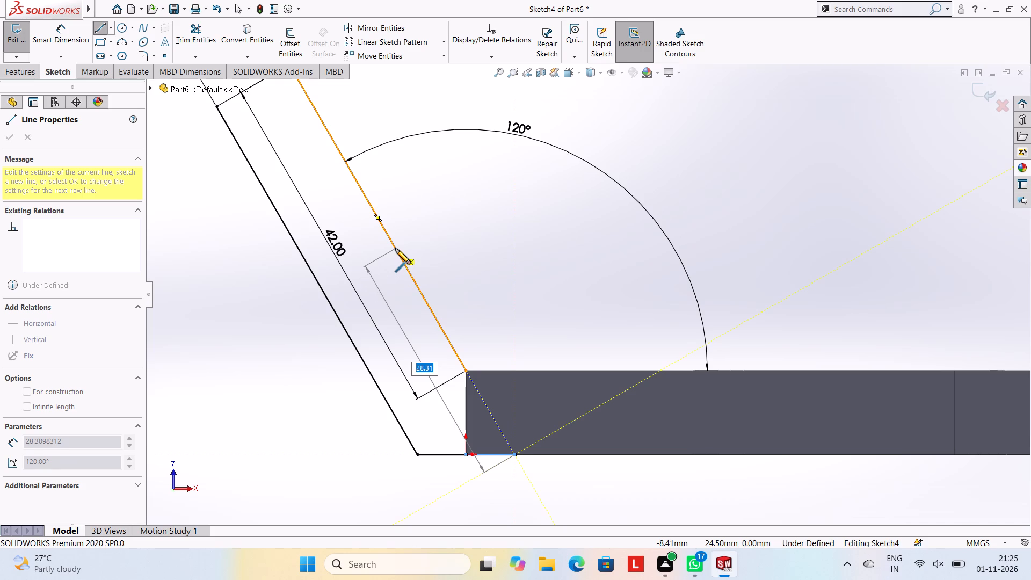
click(464, 370)
key(Escape)
key(Escape)
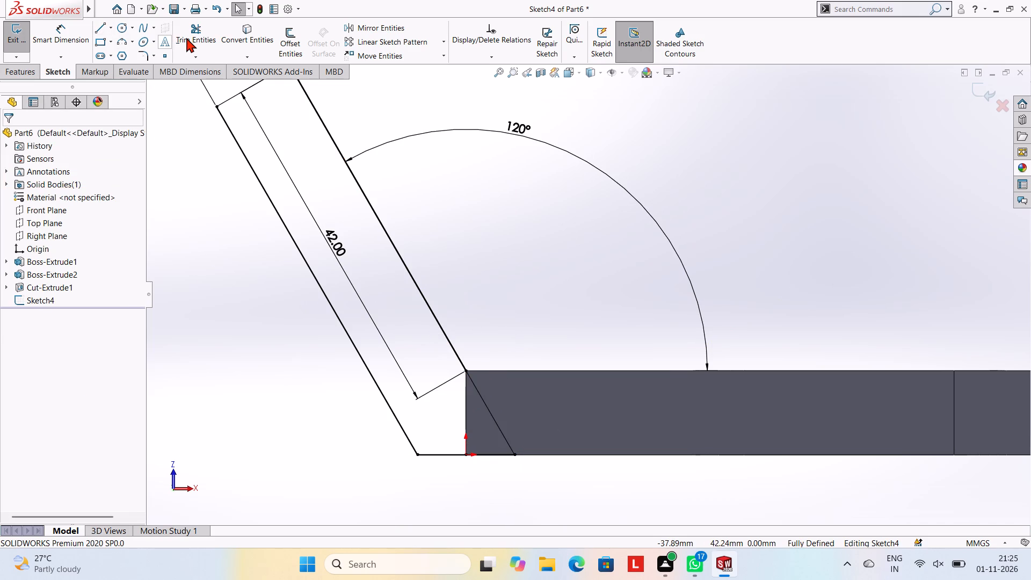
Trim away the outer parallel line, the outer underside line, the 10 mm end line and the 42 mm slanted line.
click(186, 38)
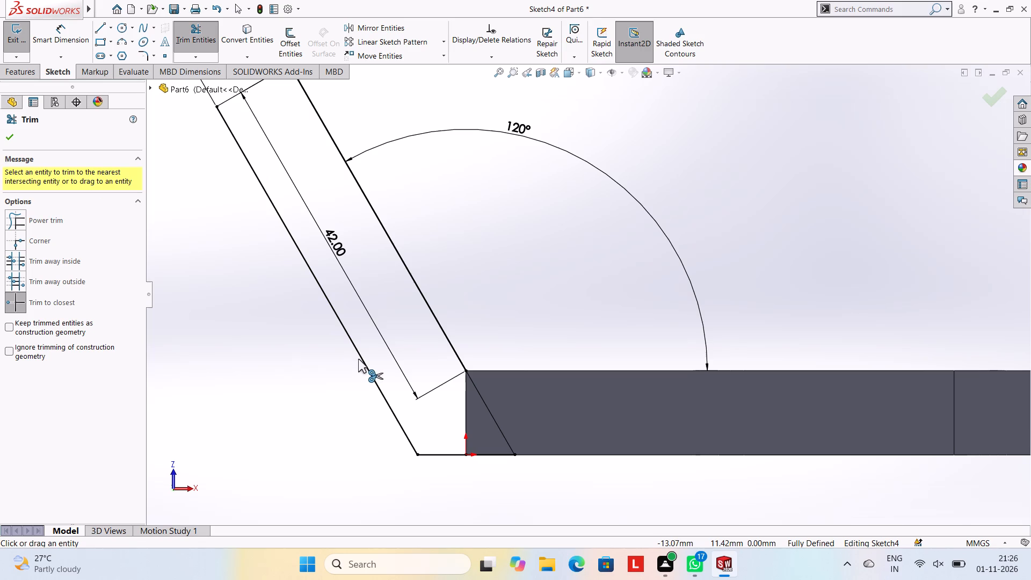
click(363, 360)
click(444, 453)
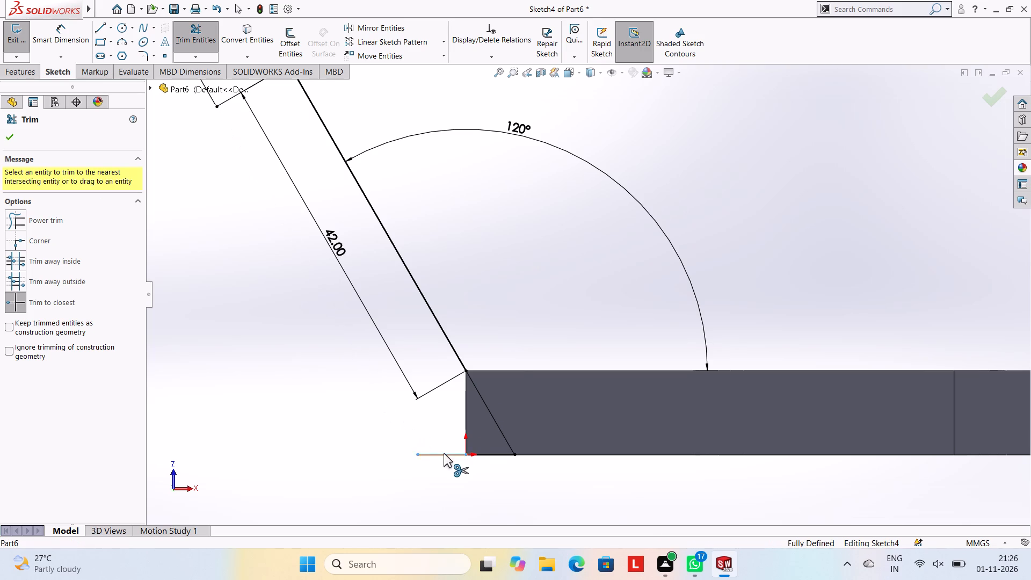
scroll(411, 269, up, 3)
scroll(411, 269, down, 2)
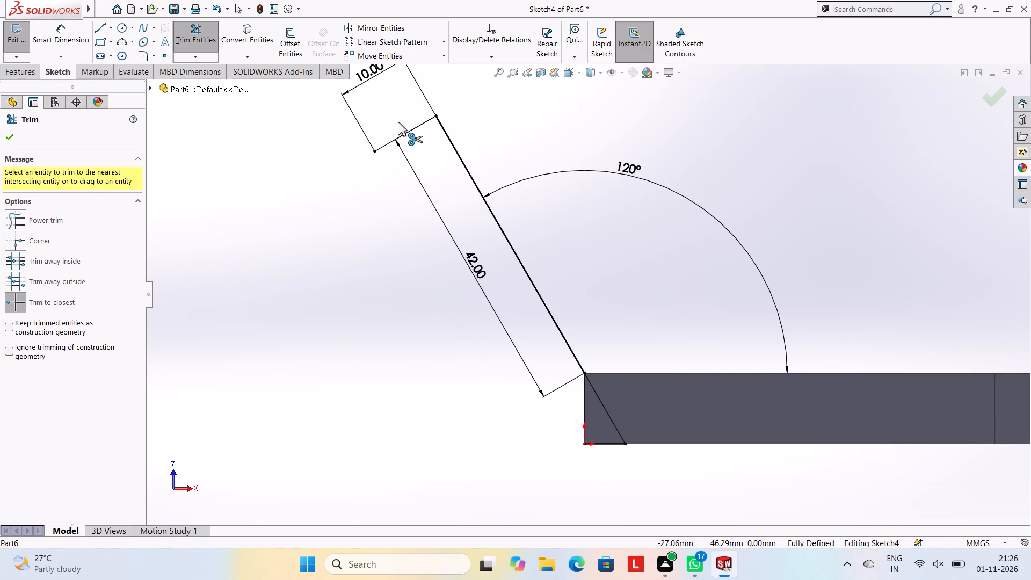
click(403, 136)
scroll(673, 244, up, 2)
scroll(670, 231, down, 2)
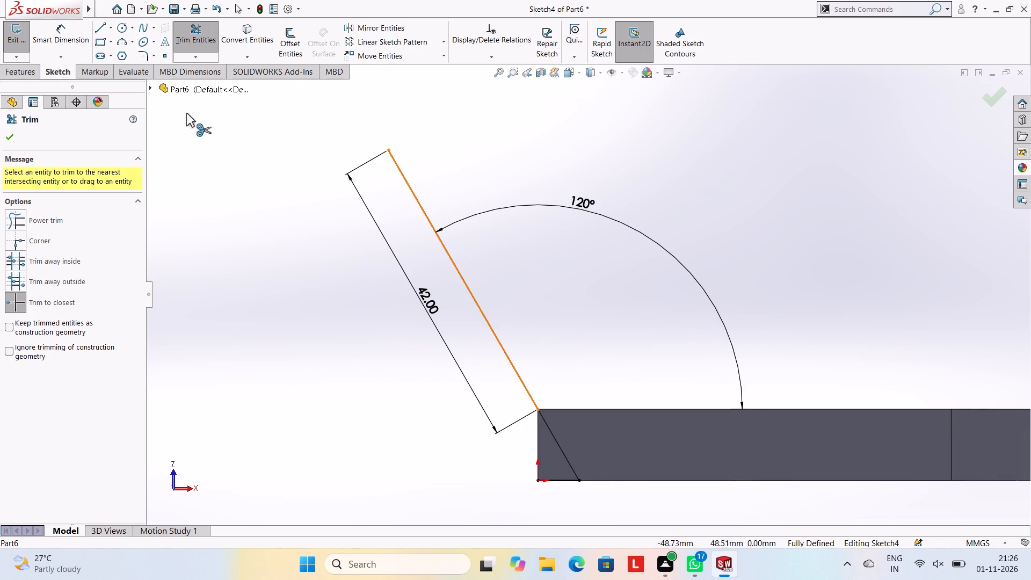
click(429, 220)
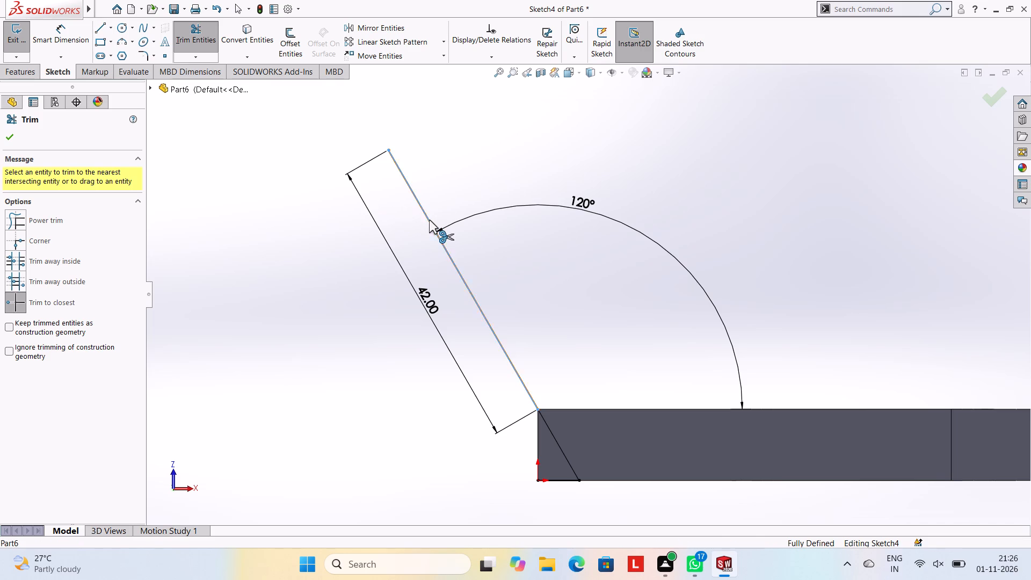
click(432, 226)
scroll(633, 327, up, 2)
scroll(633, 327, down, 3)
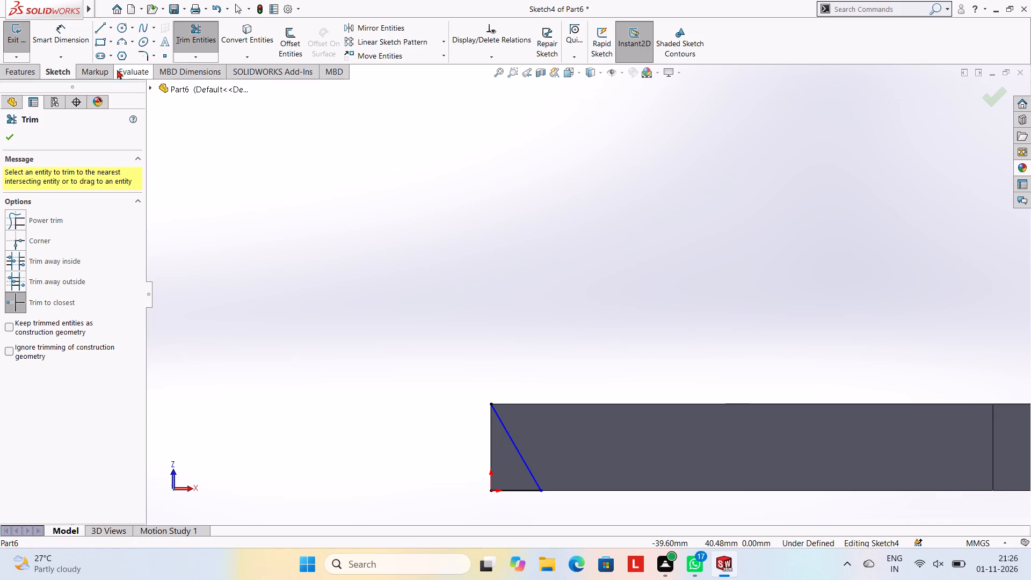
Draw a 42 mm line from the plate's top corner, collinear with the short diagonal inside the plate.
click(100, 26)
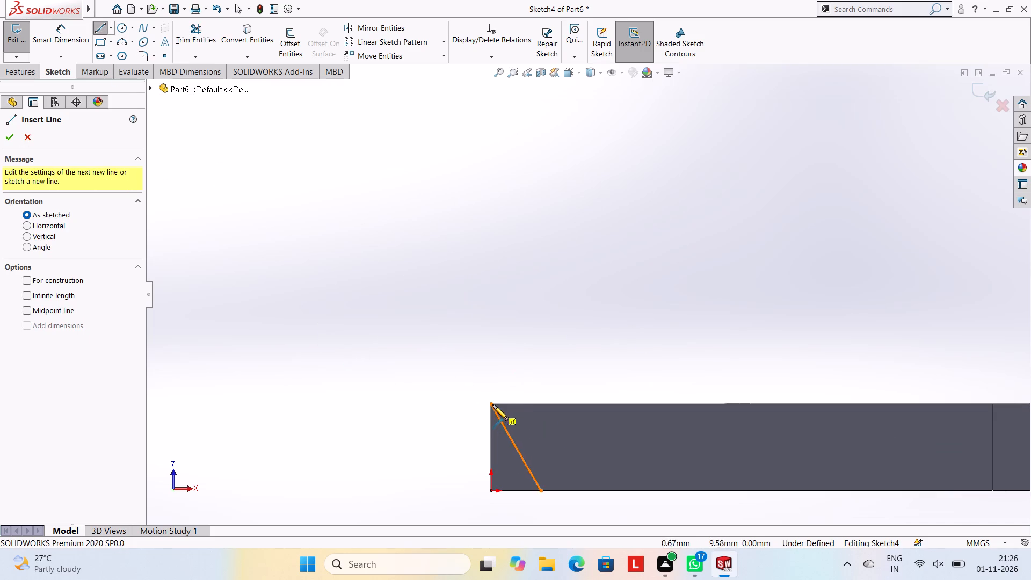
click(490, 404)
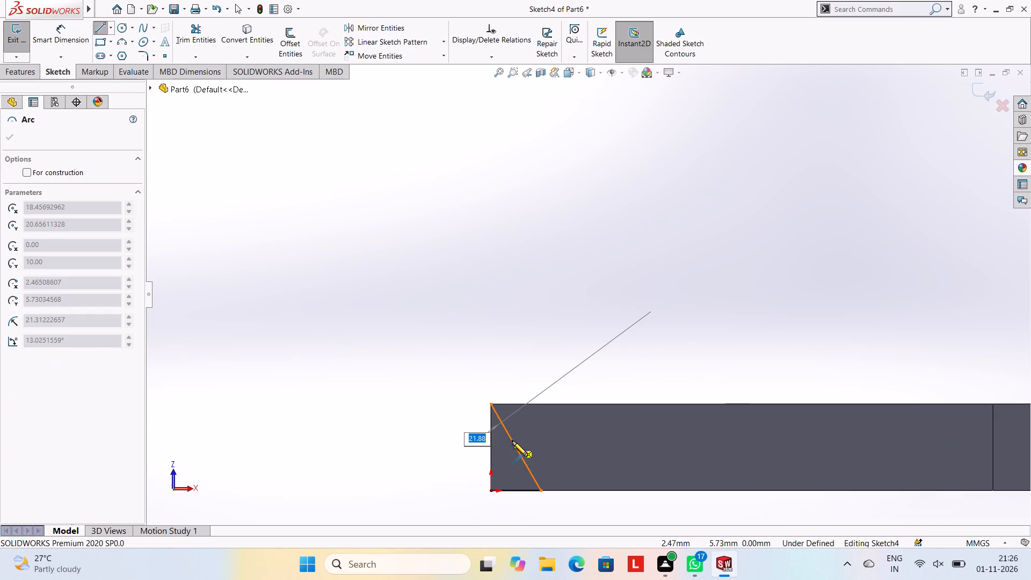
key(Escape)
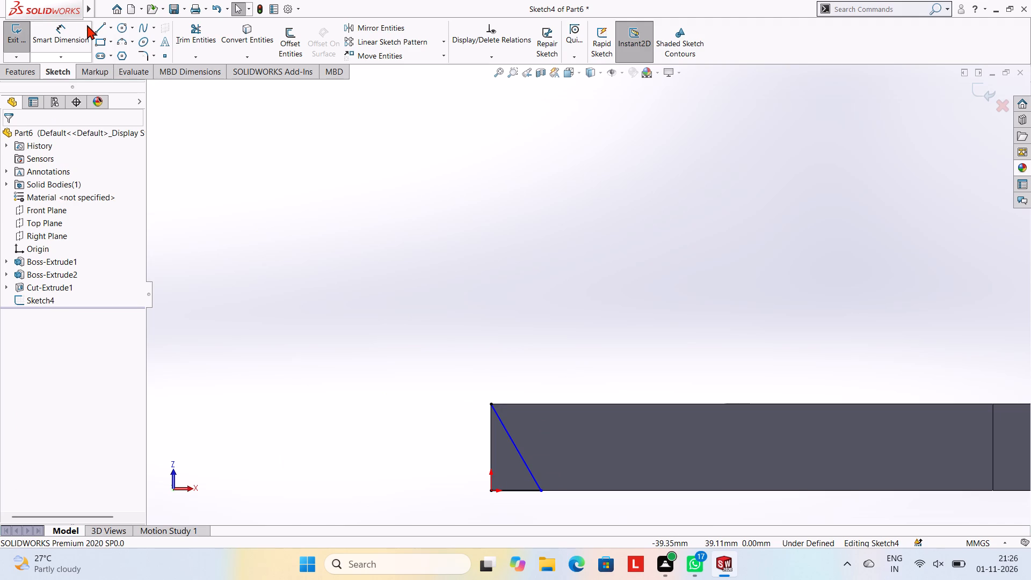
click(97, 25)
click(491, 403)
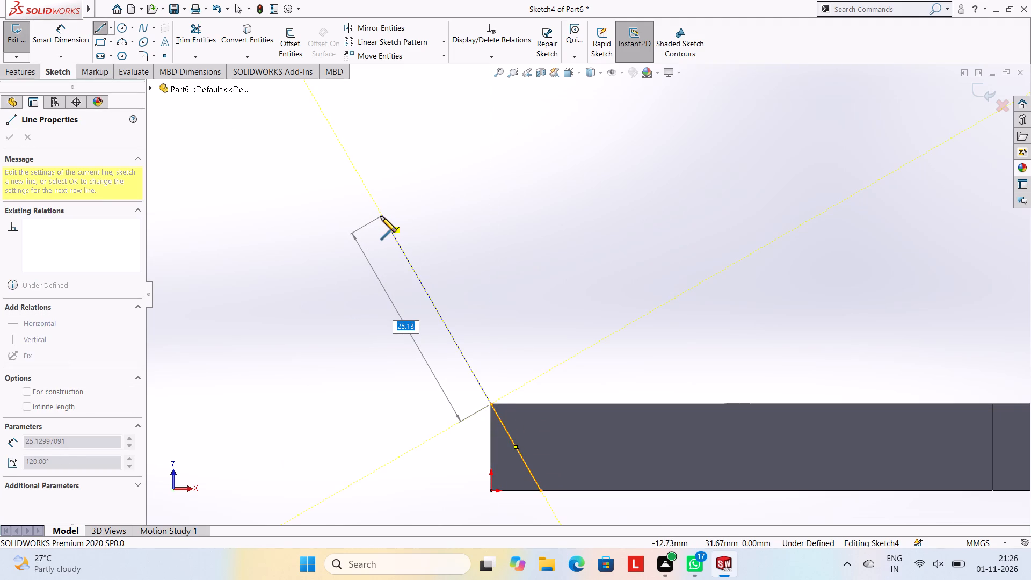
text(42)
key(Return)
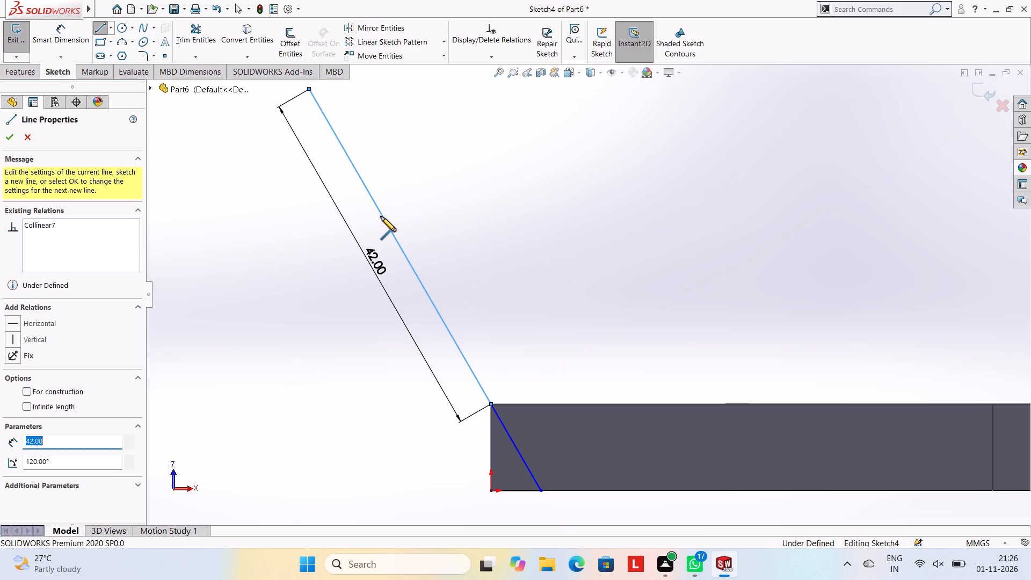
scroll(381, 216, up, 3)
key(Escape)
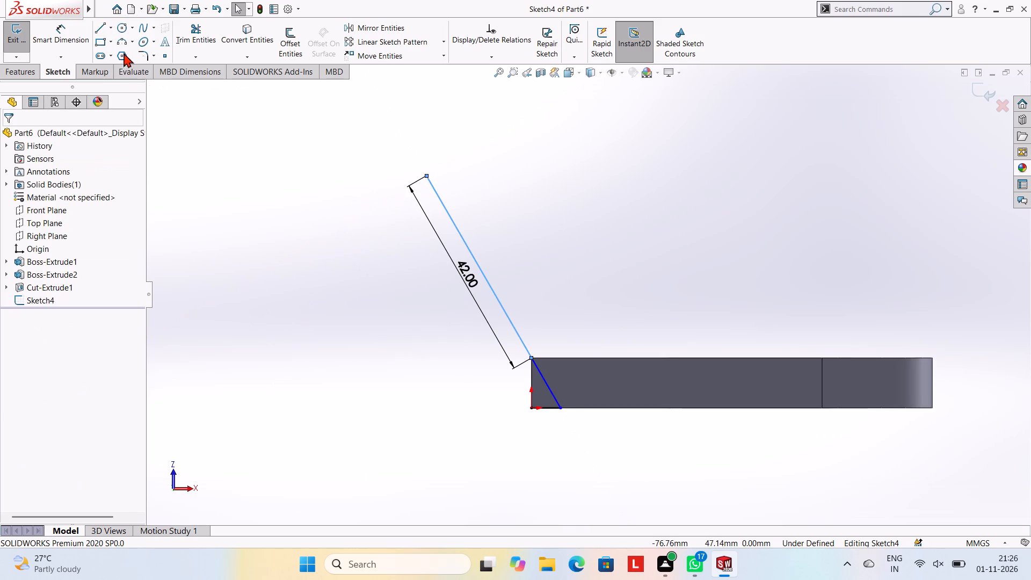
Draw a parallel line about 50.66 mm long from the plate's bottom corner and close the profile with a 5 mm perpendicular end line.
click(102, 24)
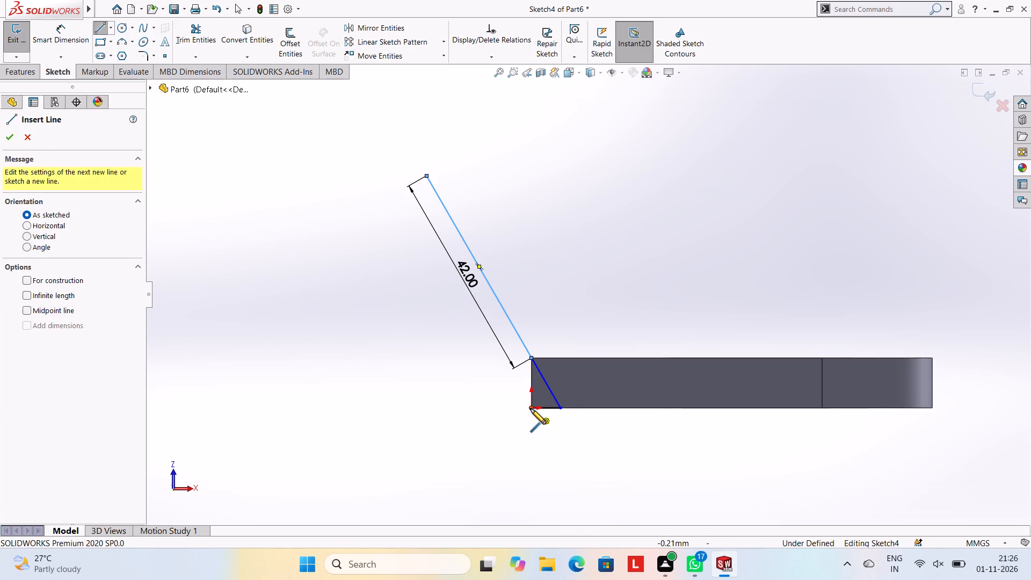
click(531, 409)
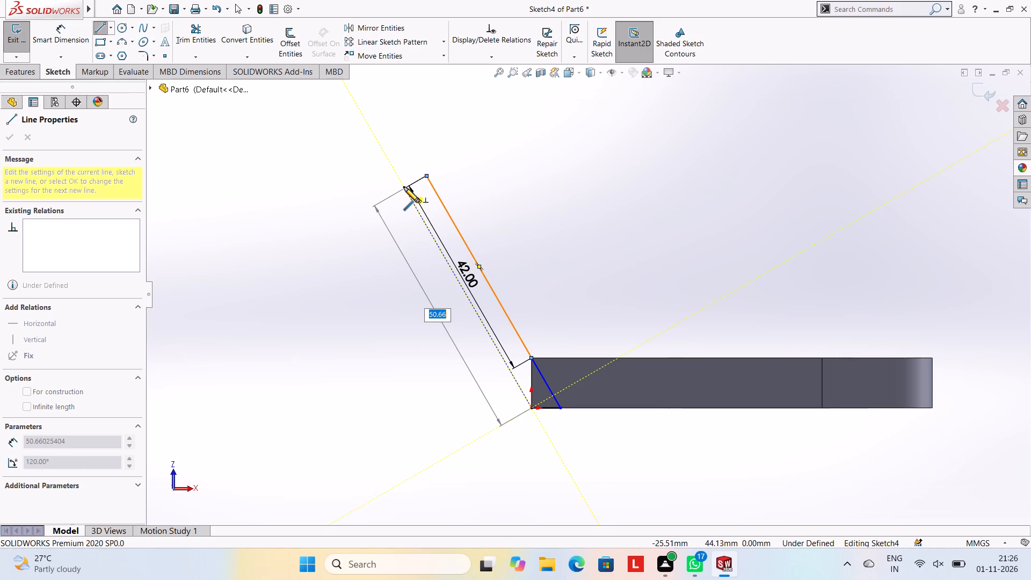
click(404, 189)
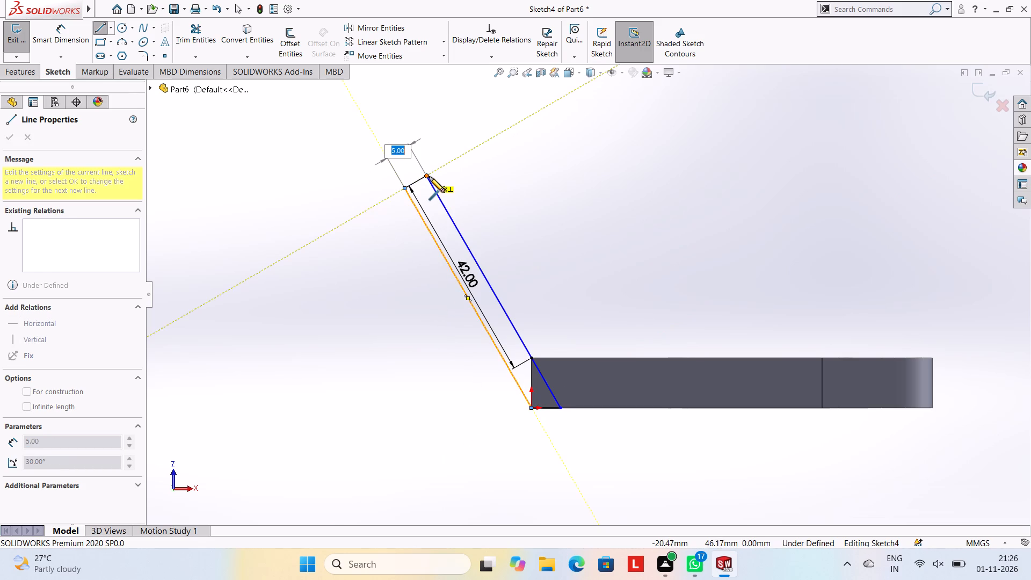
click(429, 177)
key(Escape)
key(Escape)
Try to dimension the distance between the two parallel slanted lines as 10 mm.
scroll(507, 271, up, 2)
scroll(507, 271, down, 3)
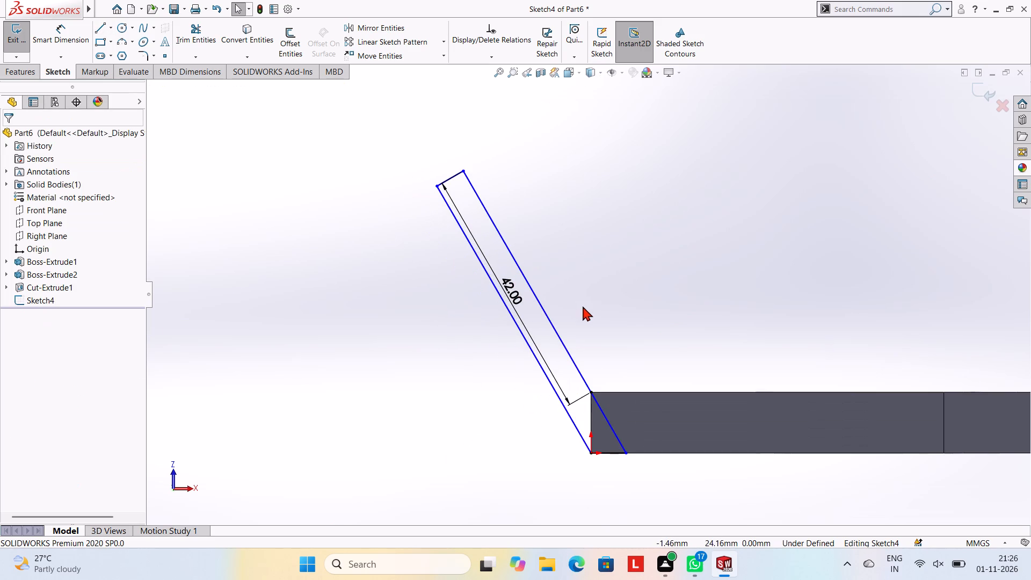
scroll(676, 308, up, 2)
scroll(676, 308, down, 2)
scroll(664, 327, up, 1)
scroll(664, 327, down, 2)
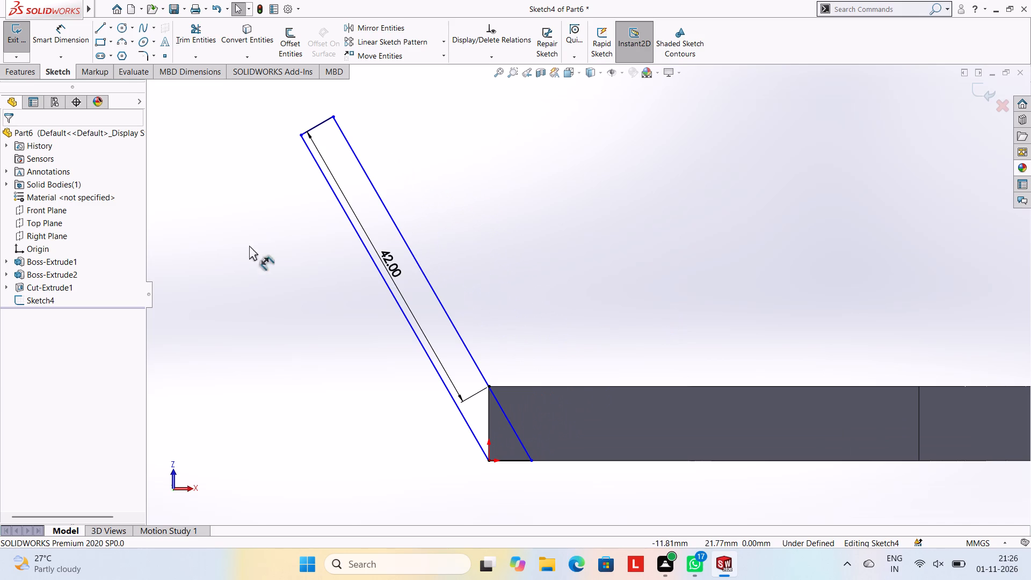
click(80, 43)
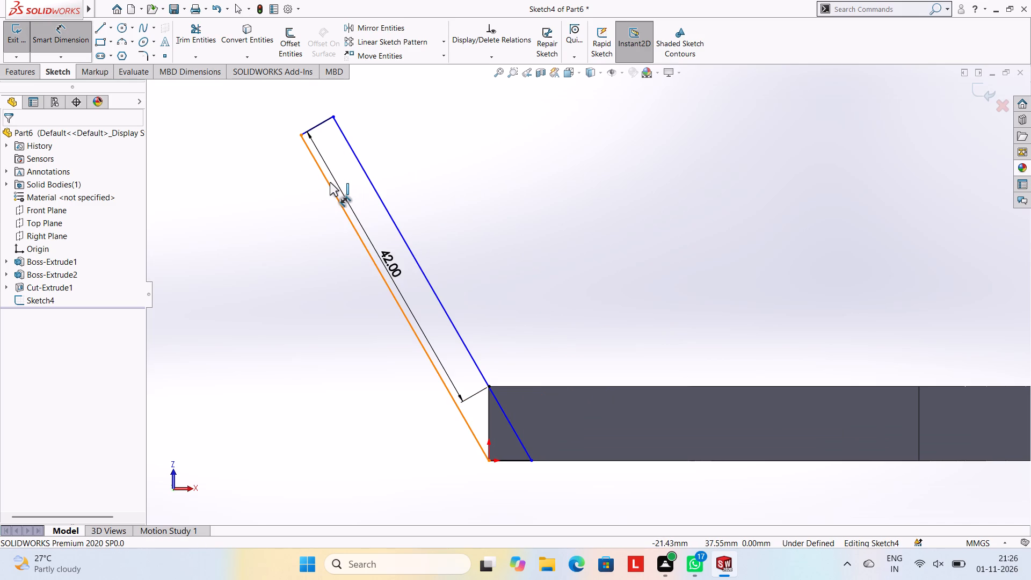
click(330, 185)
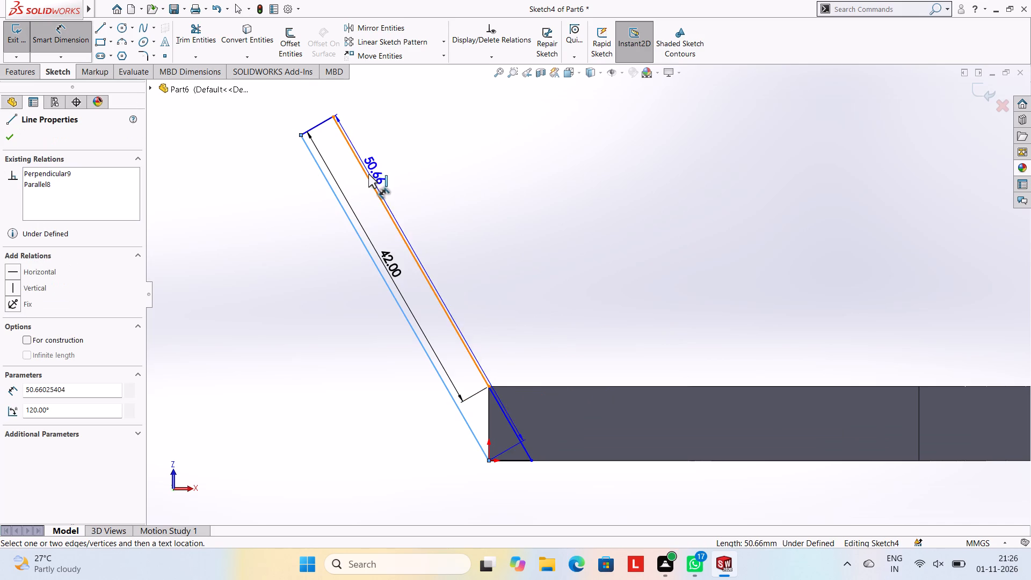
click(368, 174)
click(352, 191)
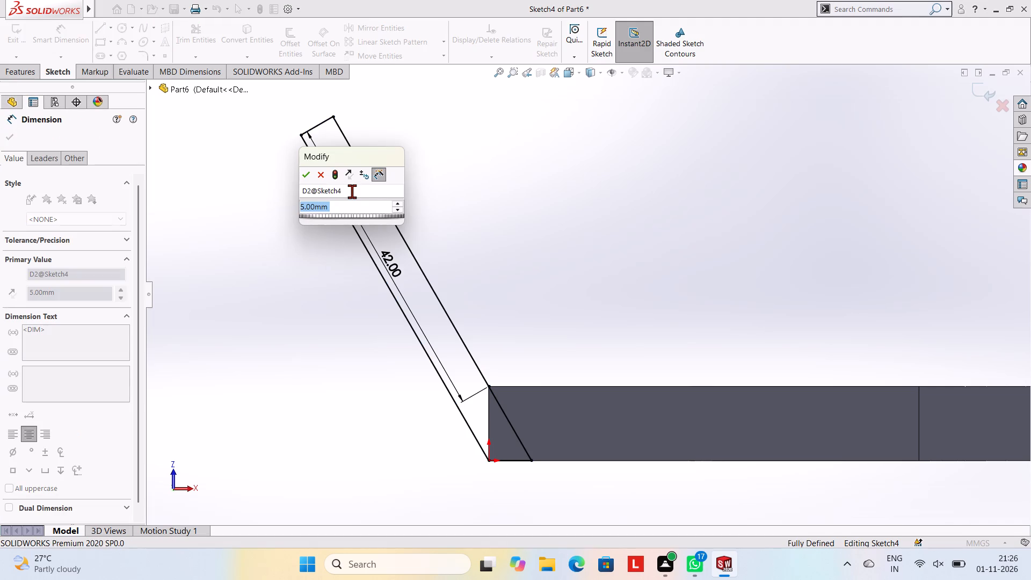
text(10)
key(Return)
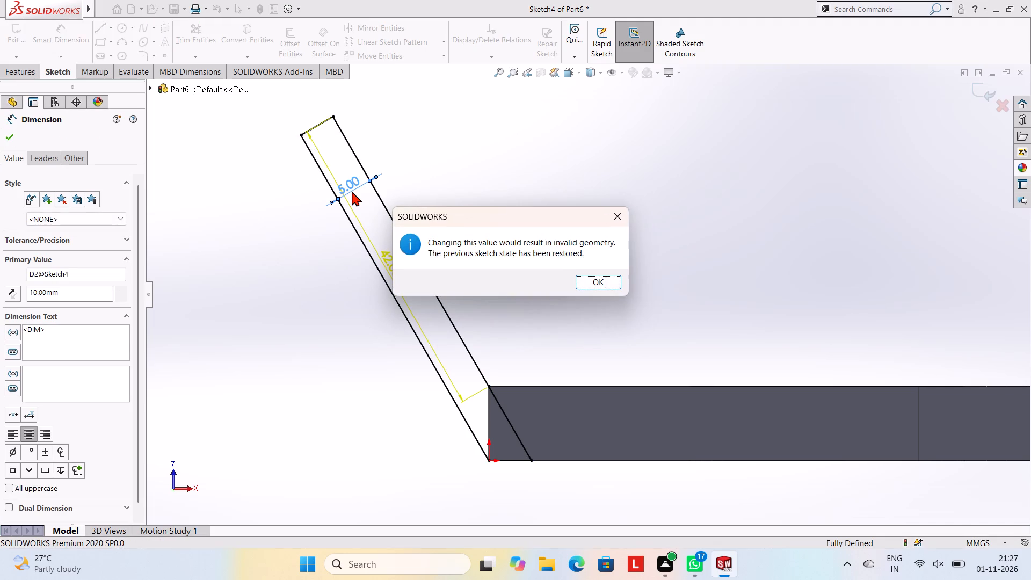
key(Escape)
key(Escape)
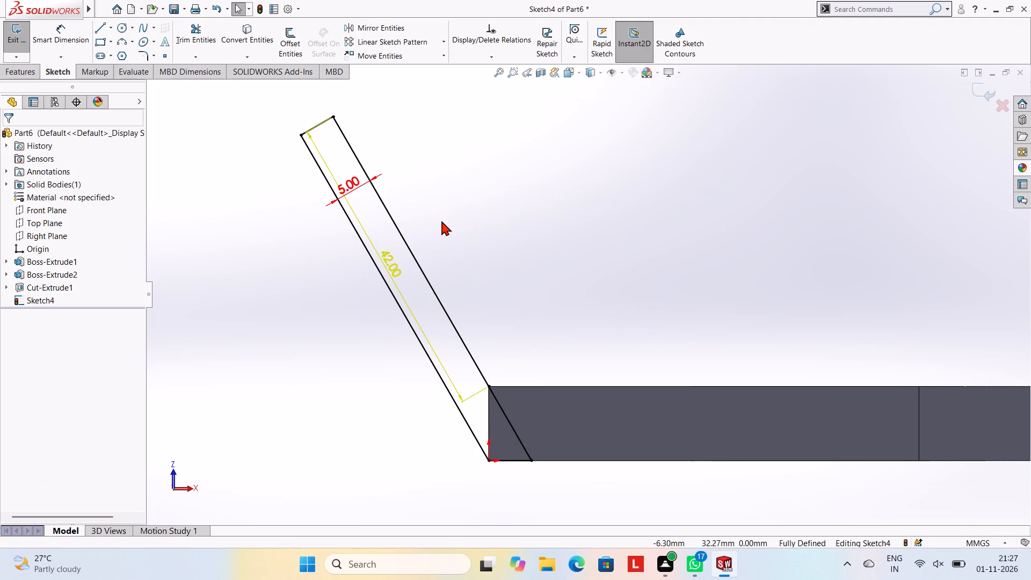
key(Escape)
Undo the recent trimming and redrawing of the slanted section, back to the closed 120-degree profile with its 42 mm and 10 mm dimensions.
key(ctrl+z)
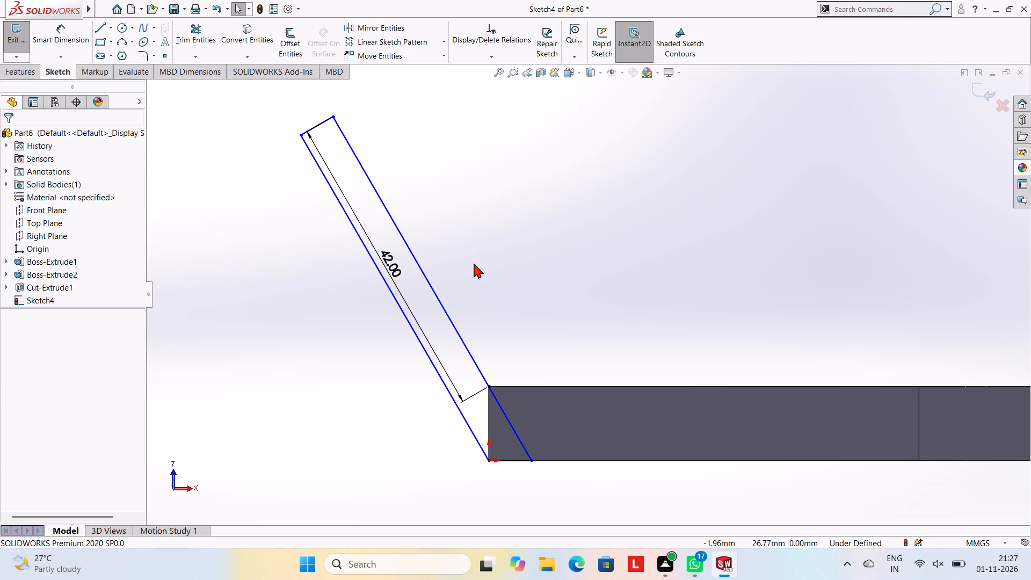
key(ctrl+z)
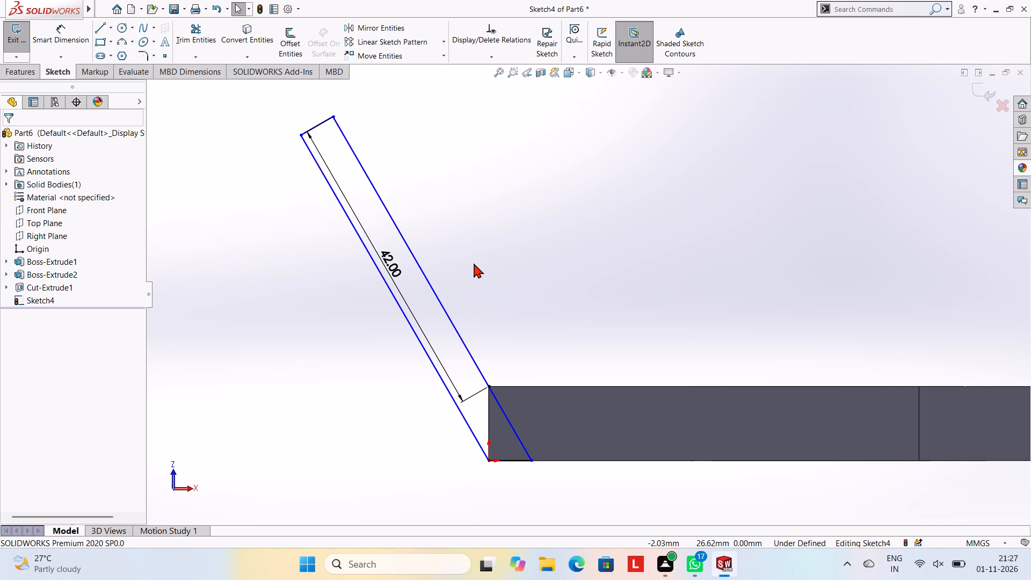
key(ctrl+z)
key(ctrl+z)
key(ctrl+z)
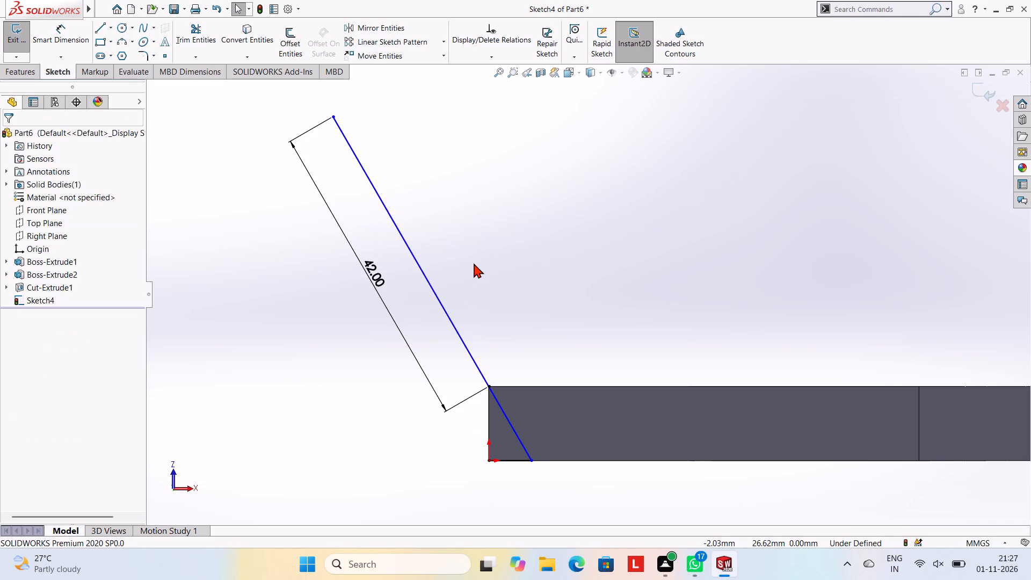
key(ctrl+z)
key(ctrl+z)
key(ctrl+z)
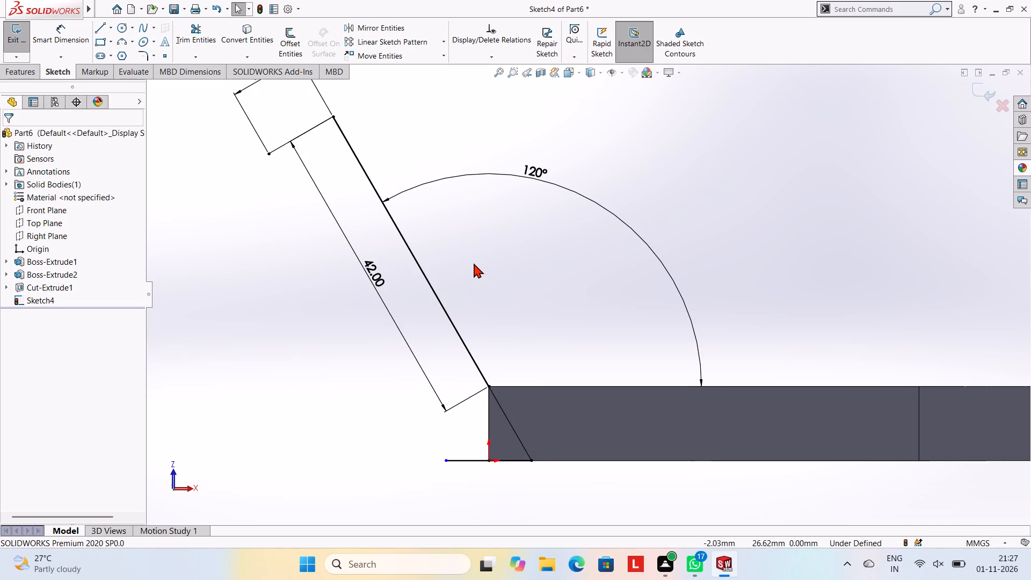
key(ctrl+z)
key(Escape)
scroll(627, 305, up, 2)
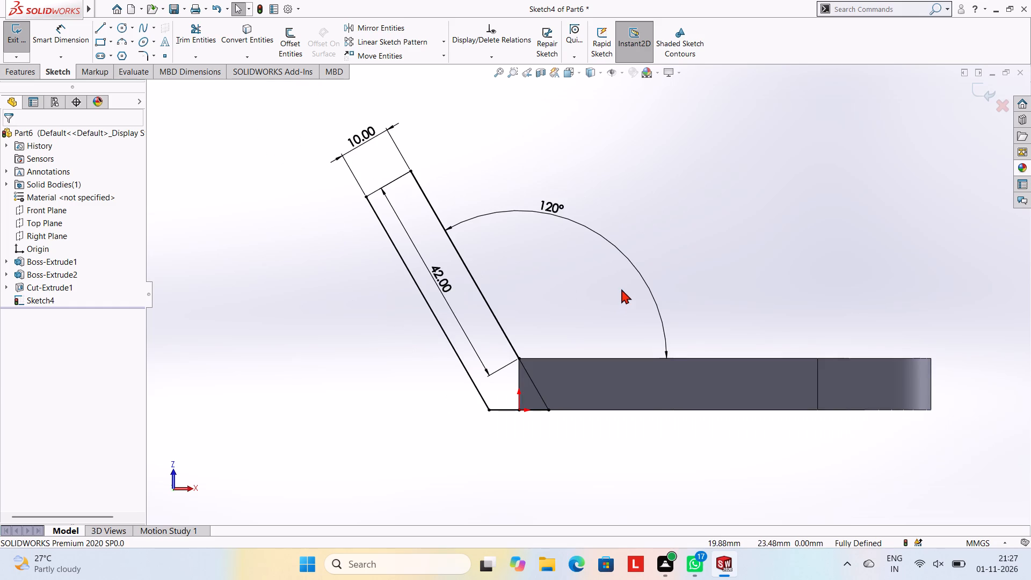
Extrude the slanted profile region outside the plate 44 mm blind, with the direction reversed to run across the plate's width and the result merged.
click(24, 77)
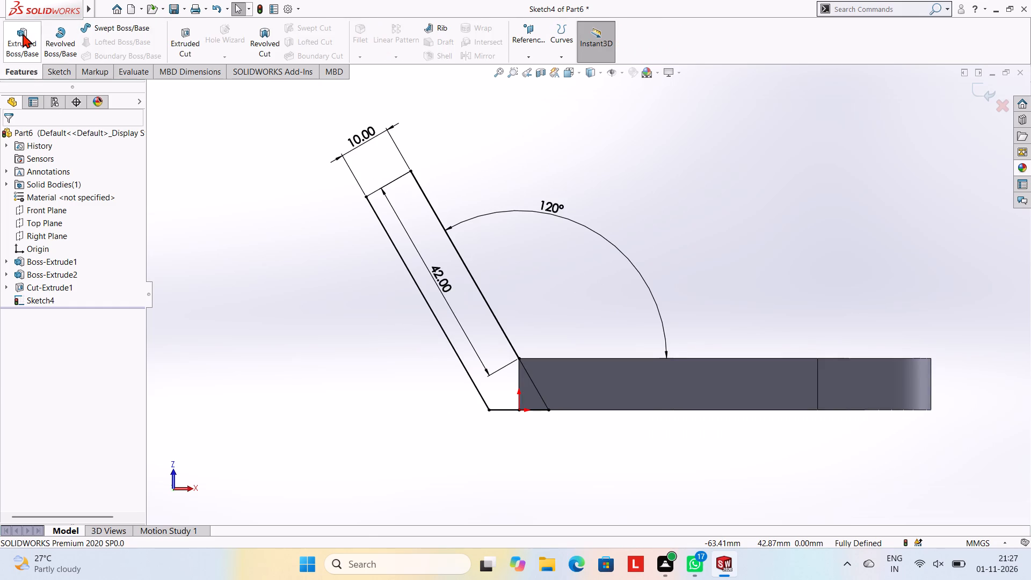
click(23, 33)
click(424, 227)
middle_drag(487, 204, 432, 248)
click(12, 211)
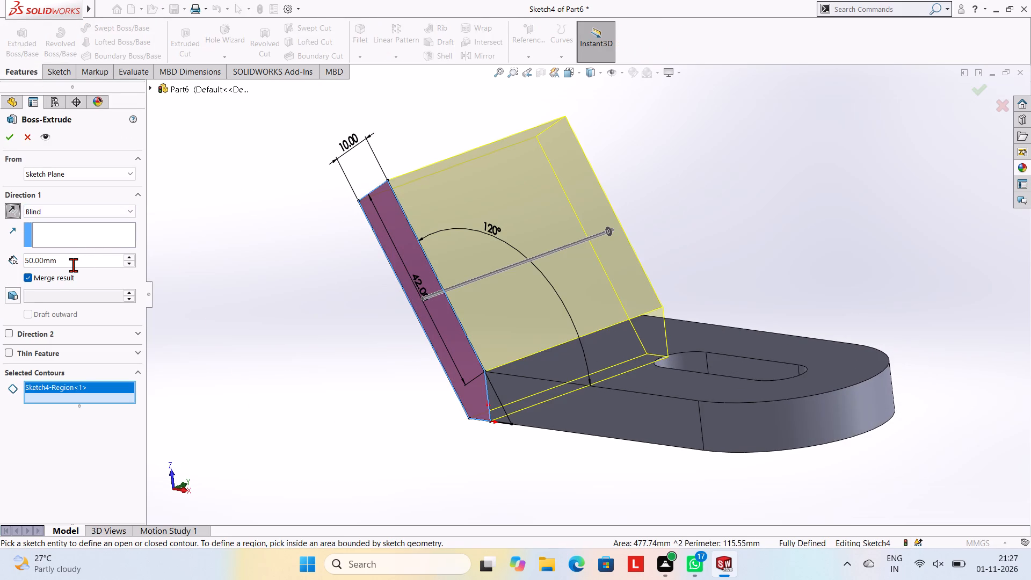
click(73, 265)
key(BackSpace)
key(BackSpace)
key(BackSpace)
key(BackSpace)
key(BackSpace)
key(BackSpace)
key(BackSpace)
key(BackSpace)
key(BackSpace)
key(BackSpace)
key(BackSpace)
key(BackSpace)
key(BackSpace)
key(BackSpace)
key(BackSpace)
key(BackSpace)
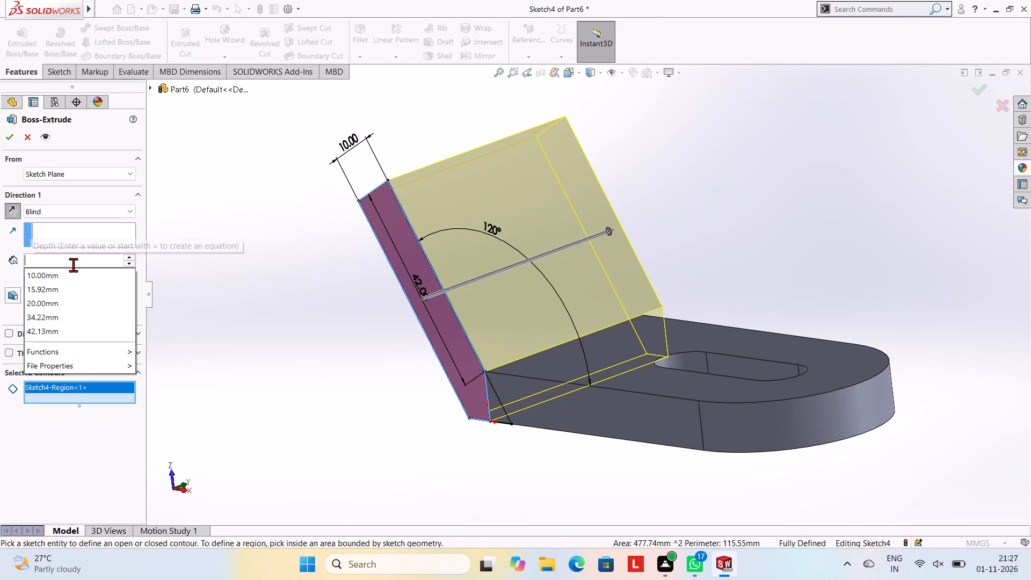
text(44)
key(Return)
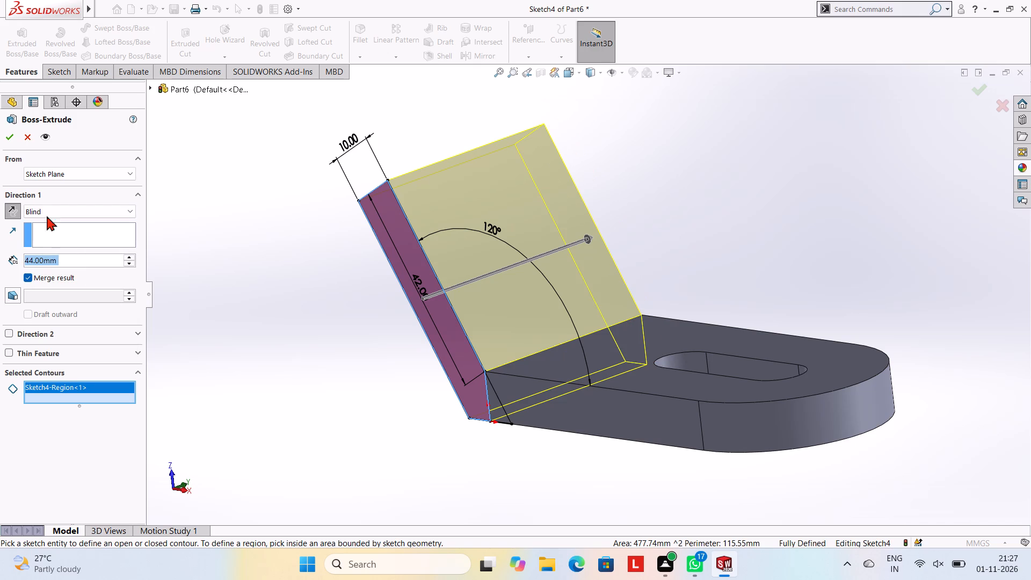
click(11, 136)
click(193, 155)
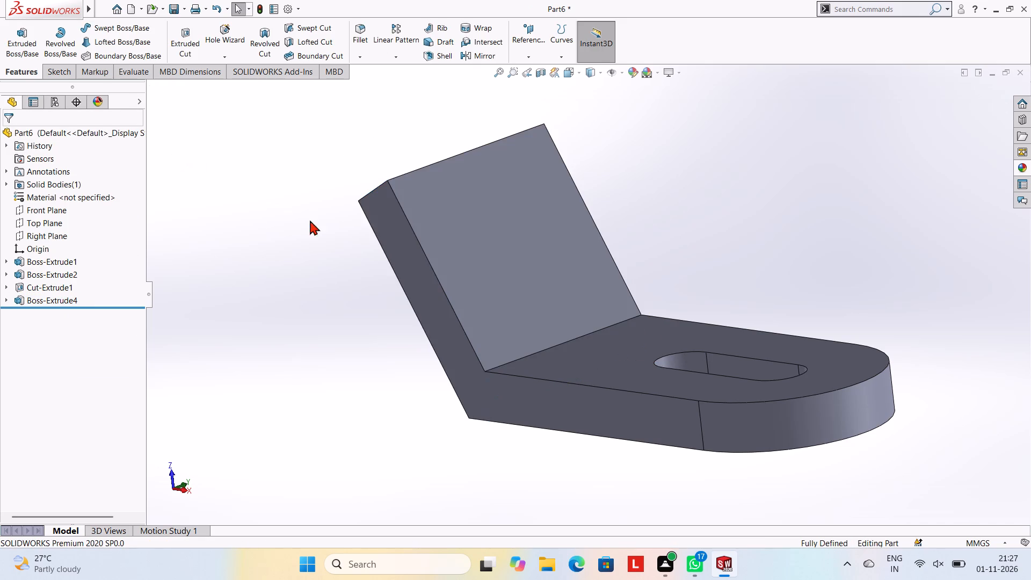
Inspect the angled section and its joint with the slotted plate from several sides.
middle_drag(315, 222, 366, 222)
middle_drag(843, 255, 781, 314)
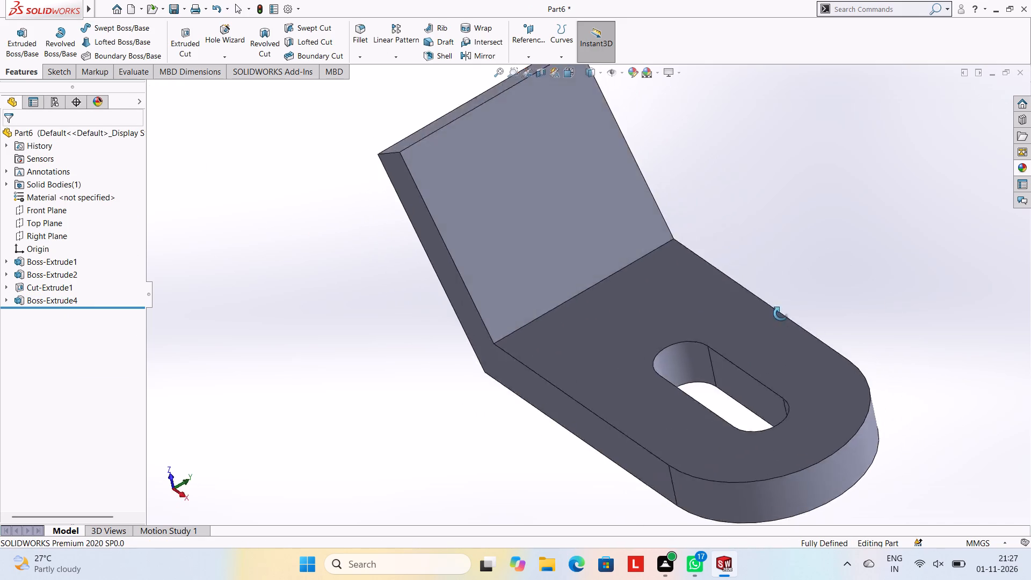
middle_drag(781, 314, 768, 262)
scroll(757, 328, up, 2)
middle_drag(767, 325, 823, 295)
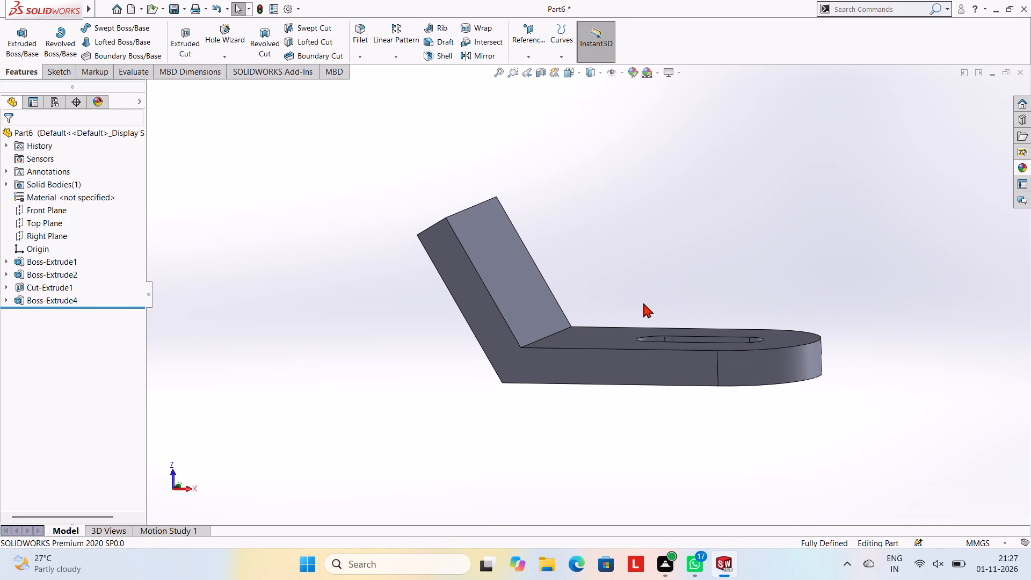
middle_drag(688, 260, 708, 243)
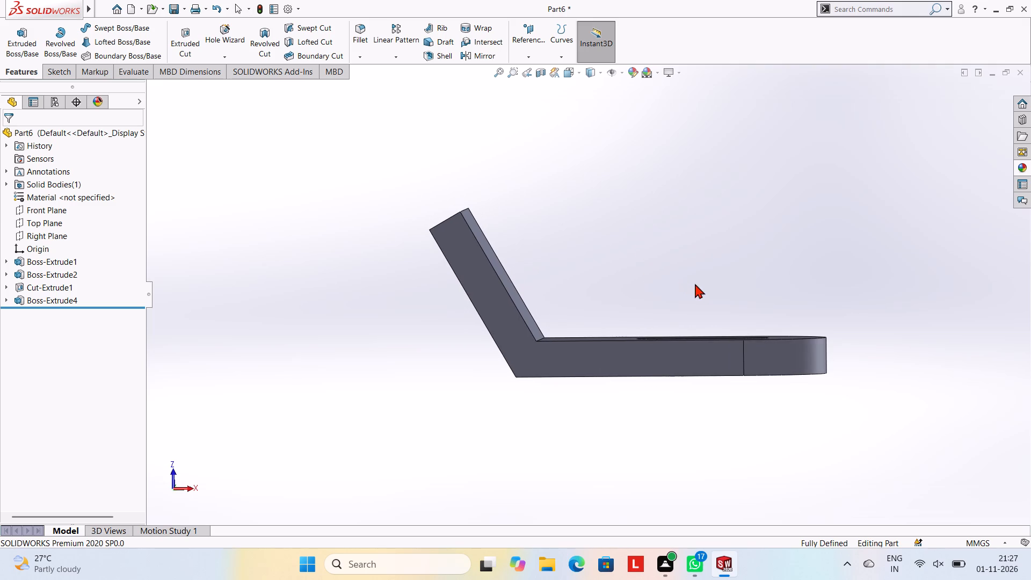
middle_drag(694, 284, 578, 354)
middle_drag(649, 240, 694, 237)
Sketch on the angled section's inner face a 10 mm line along the lower side edge from the free-end corner and a 10 mm perpendicular line inward.
click(577, 194)
click(619, 164)
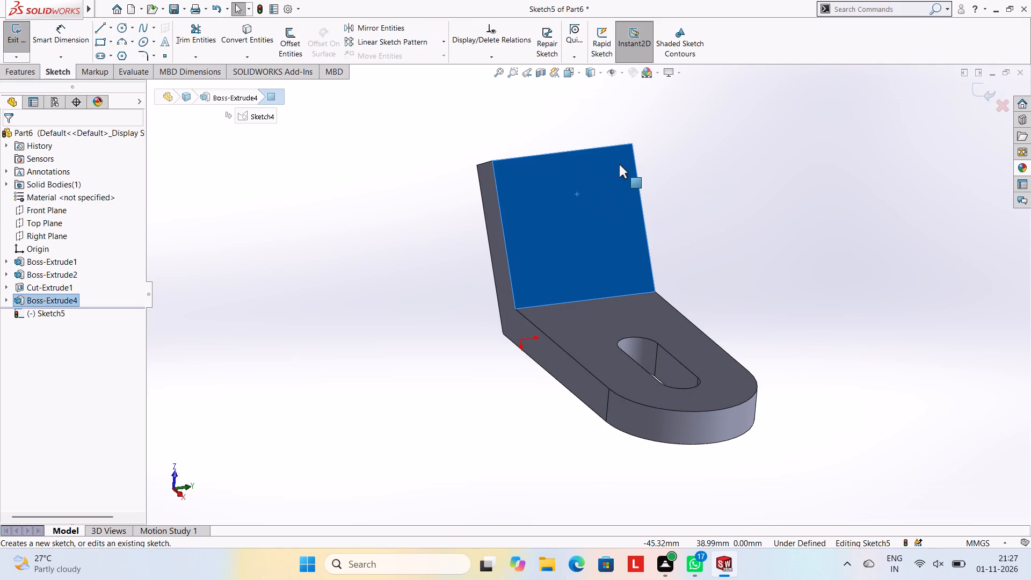
key(ctrl+8)
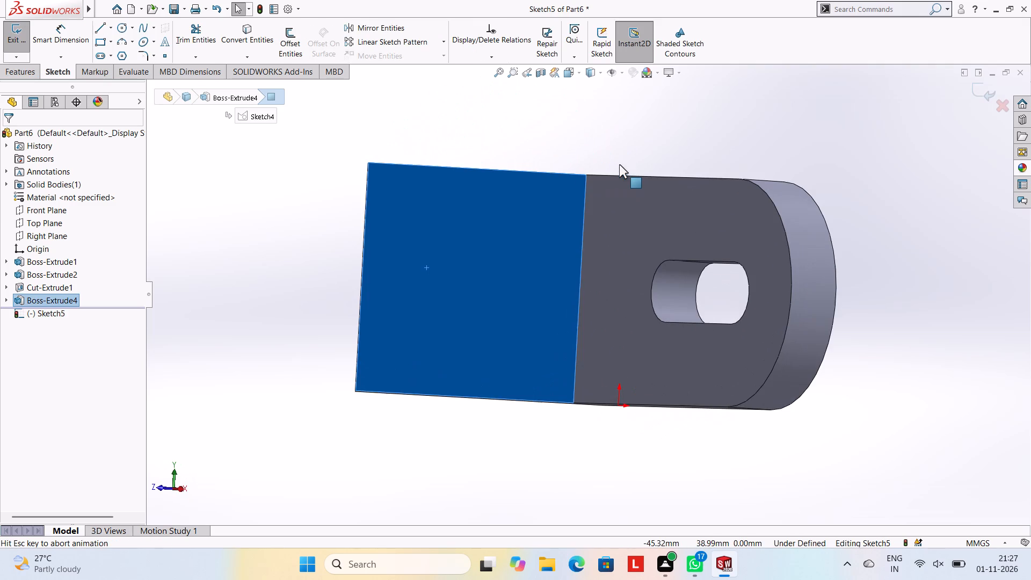
click(119, 27)
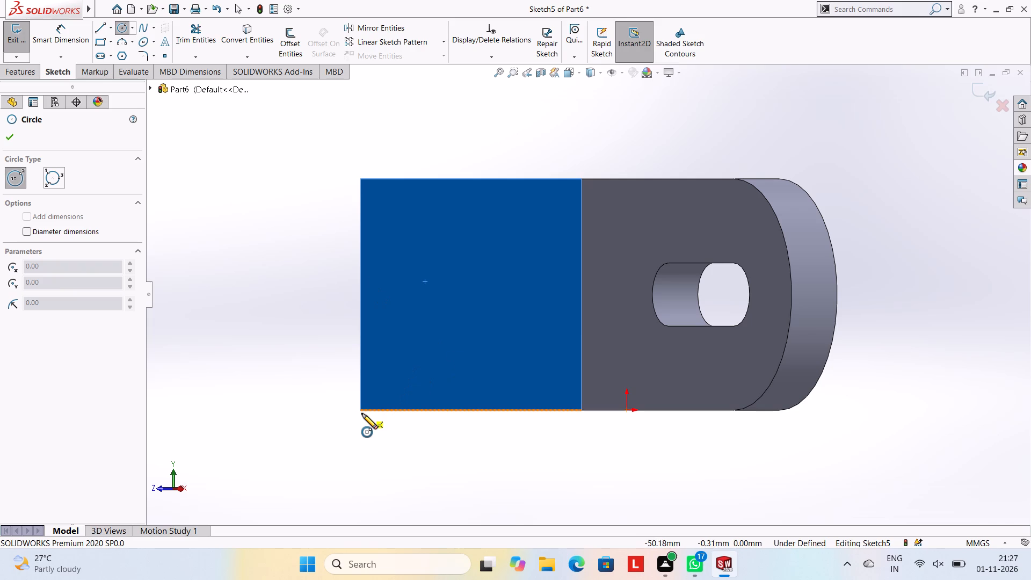
click(103, 25)
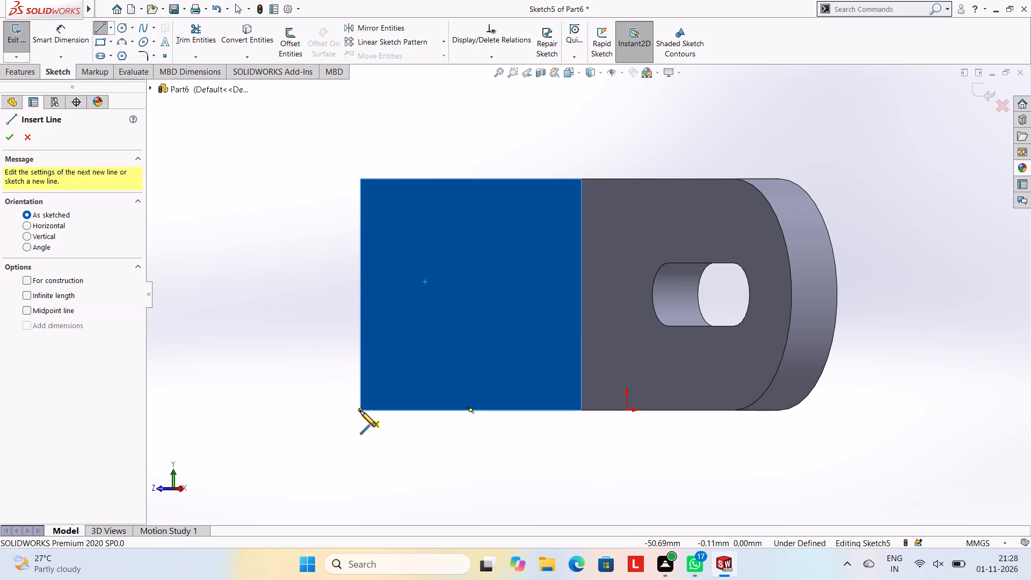
click(360, 411)
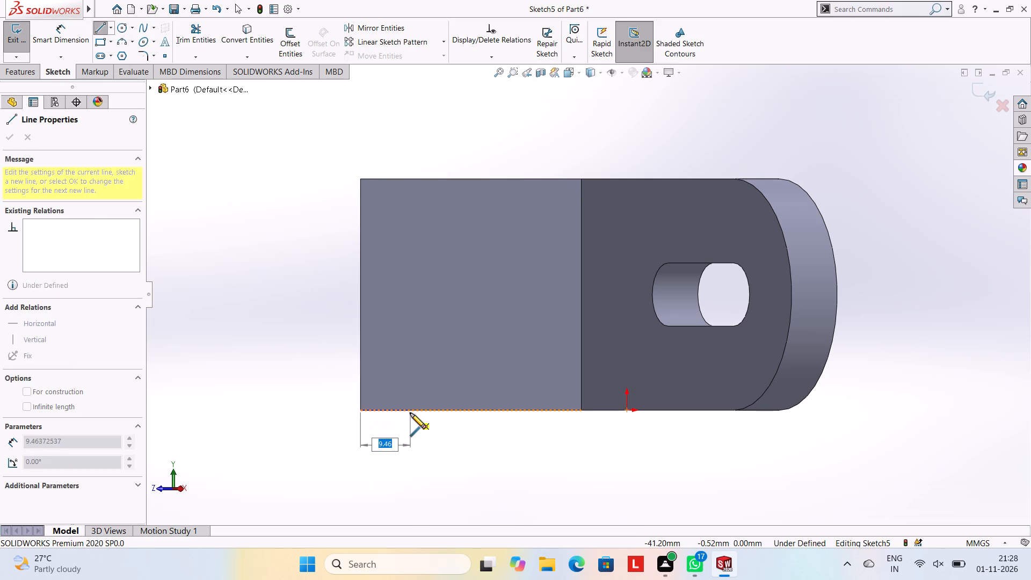
text(10)
key(Return)
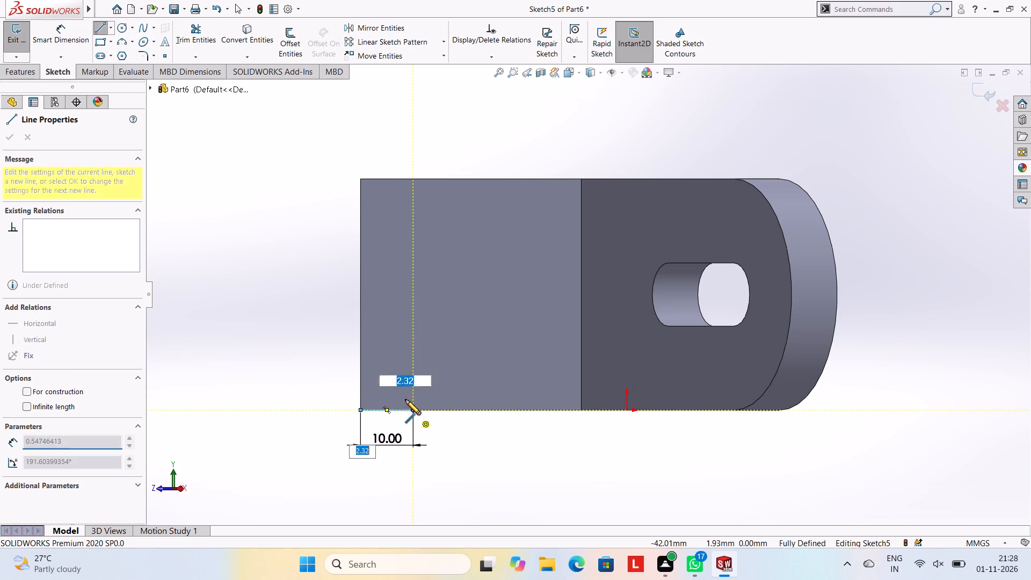
text(10)
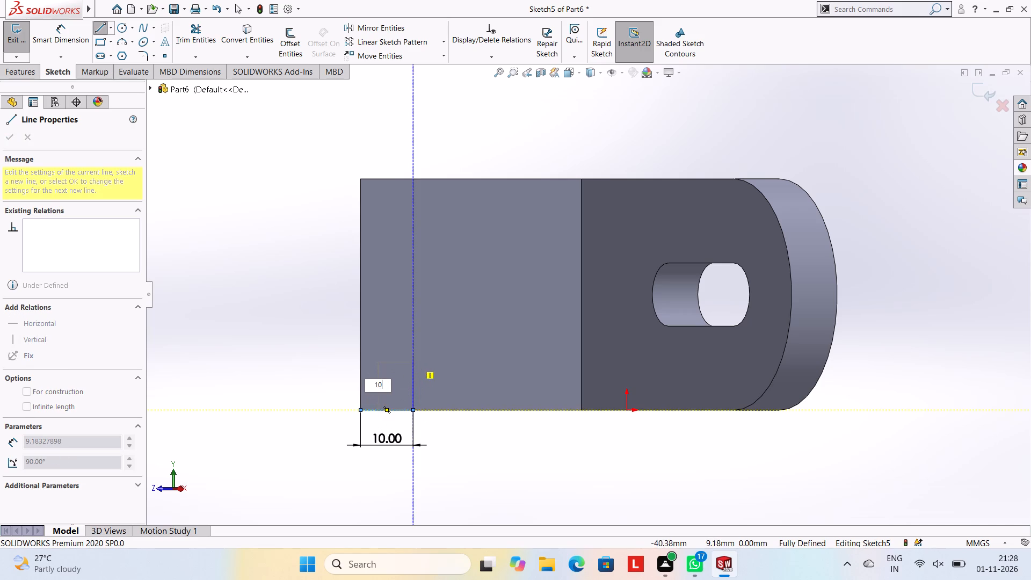
key(Return)
key(Escape)
key(Escape)
key(Escape)
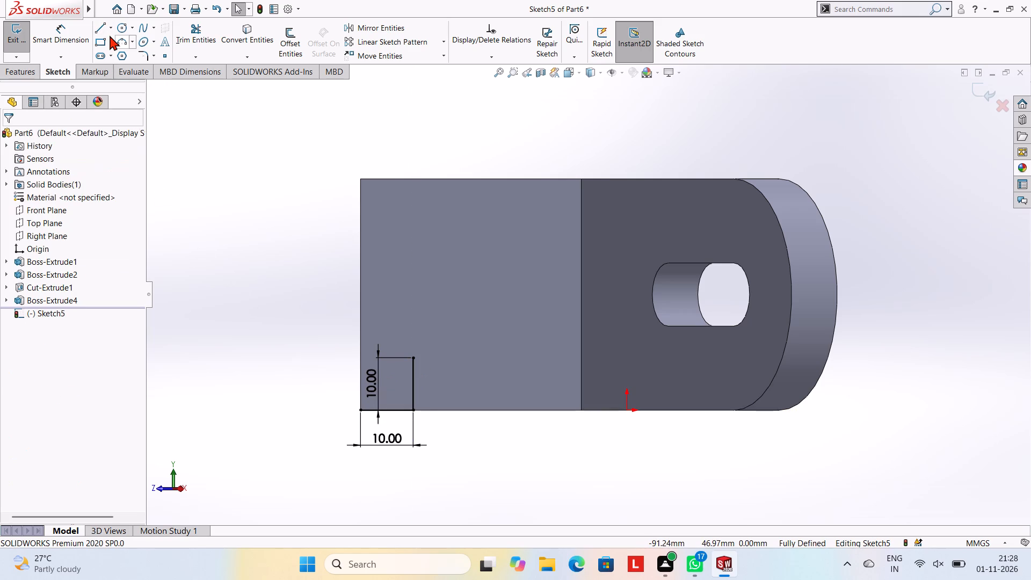
Draw a circle of radius 10 mm centred on the inner end of the perpendicular line.
click(118, 30)
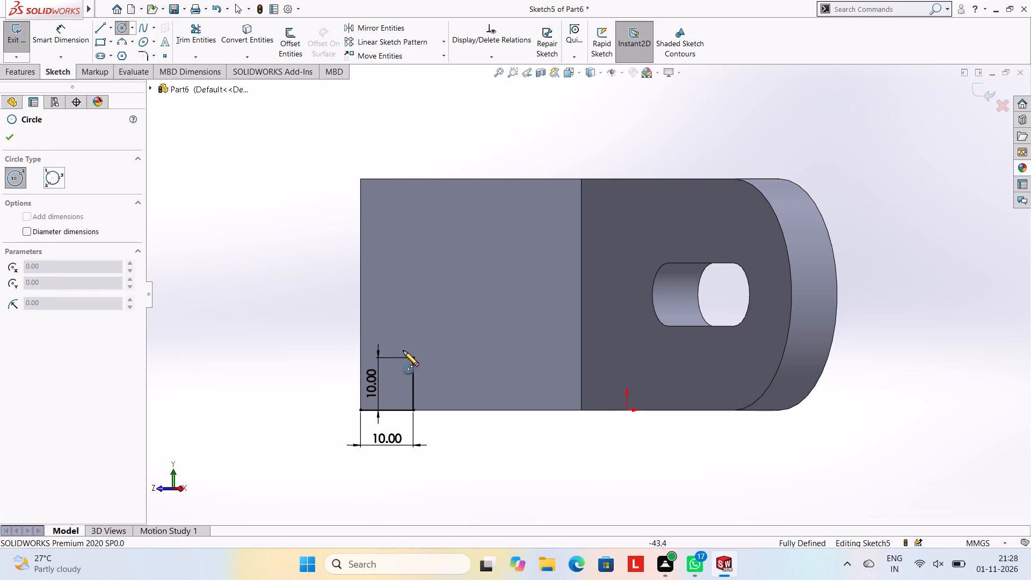
click(413, 356)
text(10)
key(Return)
key(Escape)
key(Escape)
key(Escape)
key(Escape)
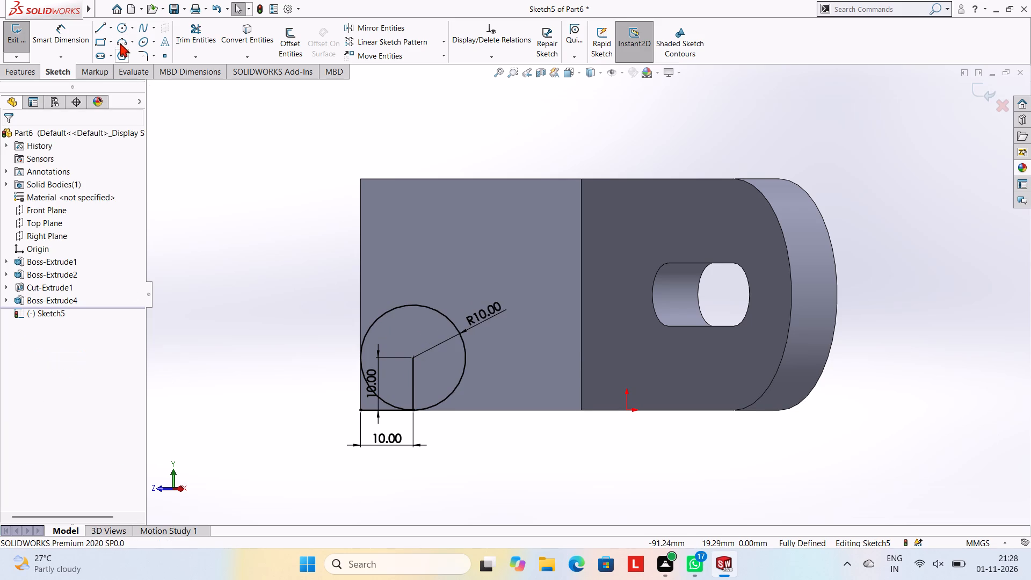
Draw a 10 mm line along the opposite side edge from the other free-end corner and a 10 mm perpendicular line inward.
click(95, 29)
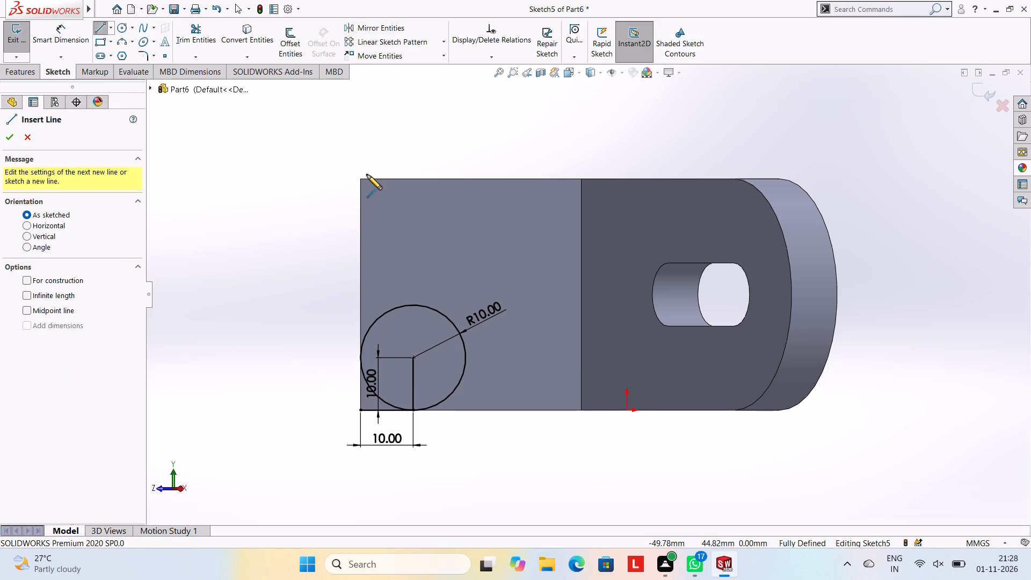
click(361, 179)
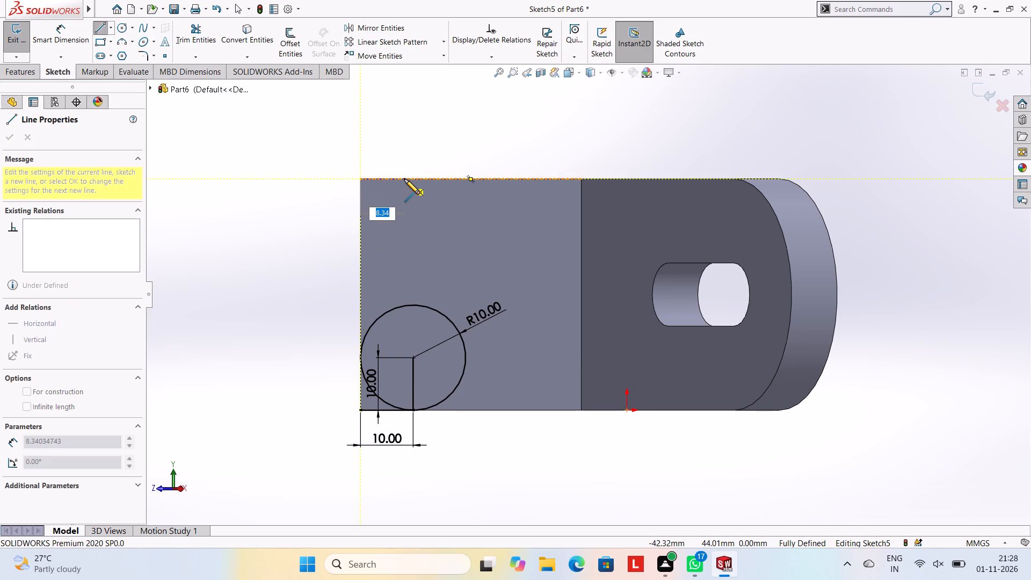
text(10)
key(Return)
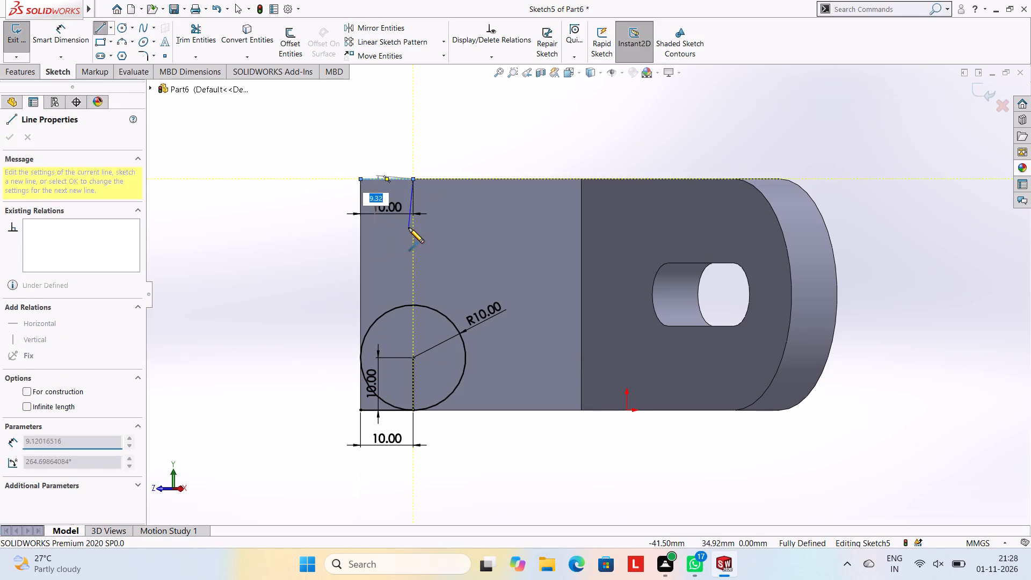
text(10)
key(Return)
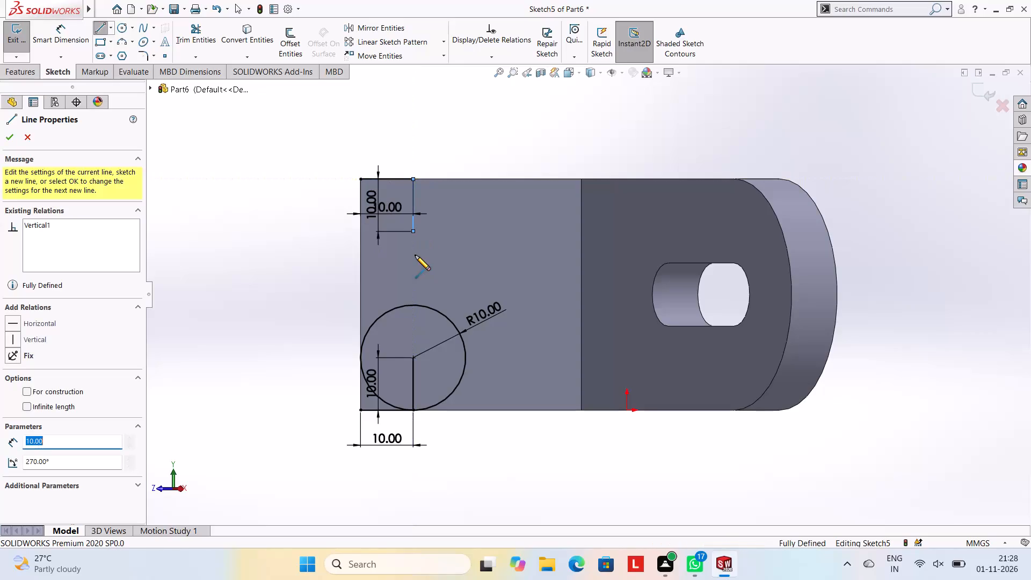
key(Escape)
key(Escape)
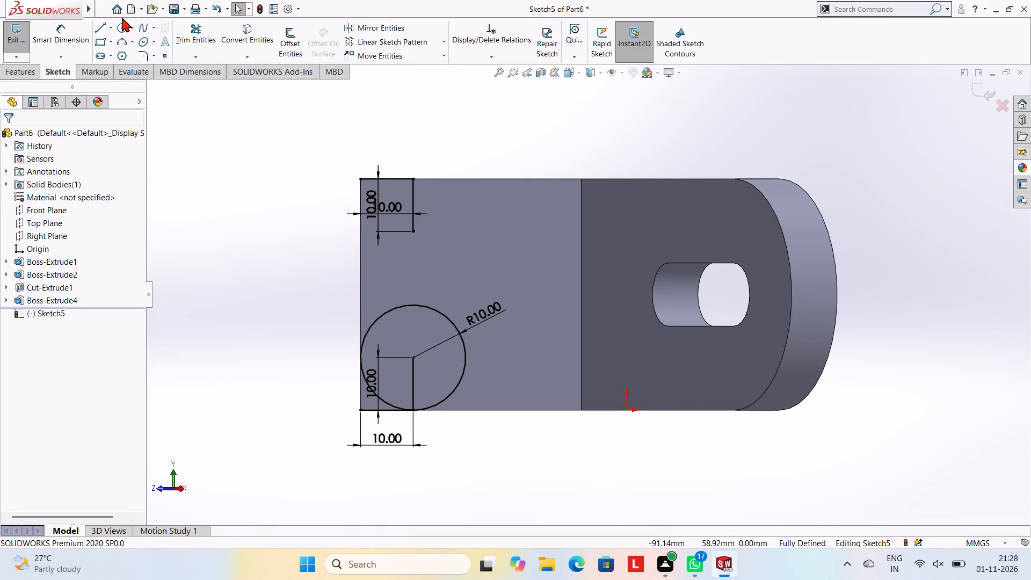
Draw a second circle of radius 10 mm centred on the inner end of the opposite perpendicular line.
click(121, 23)
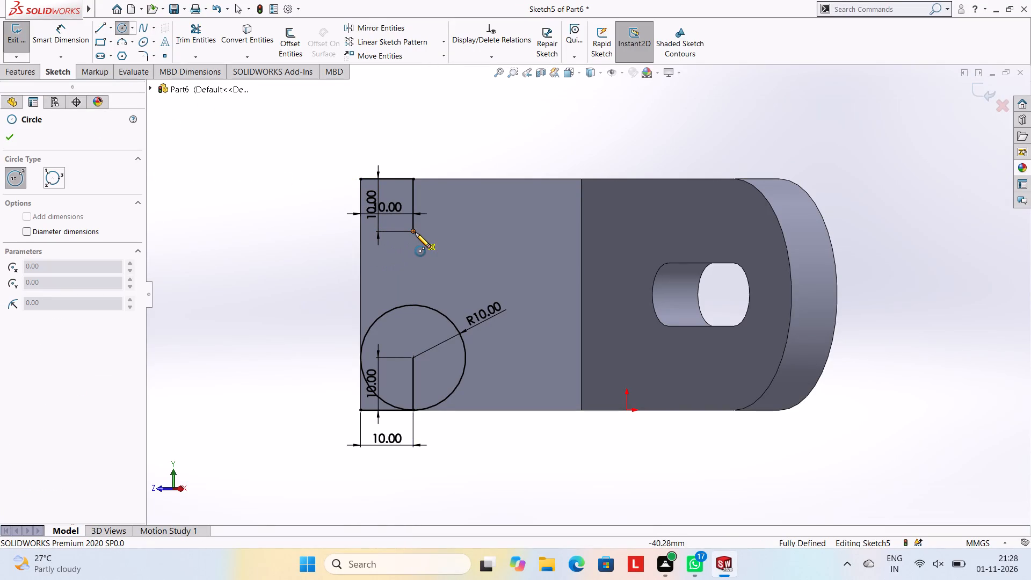
click(415, 233)
text(10)
key(Return)
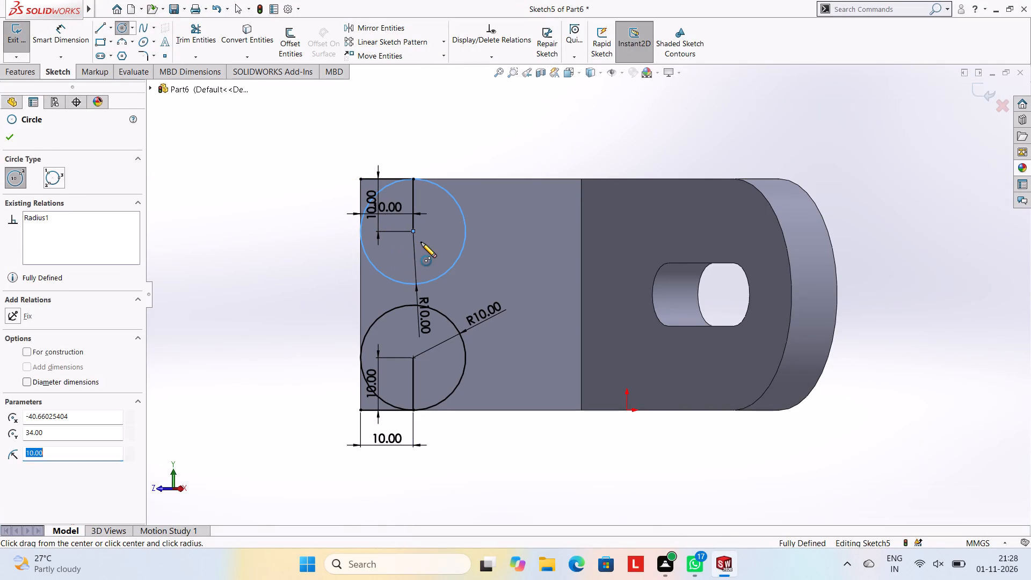
key(Escape)
key(Escape)
key(Escape)
key(Escape)
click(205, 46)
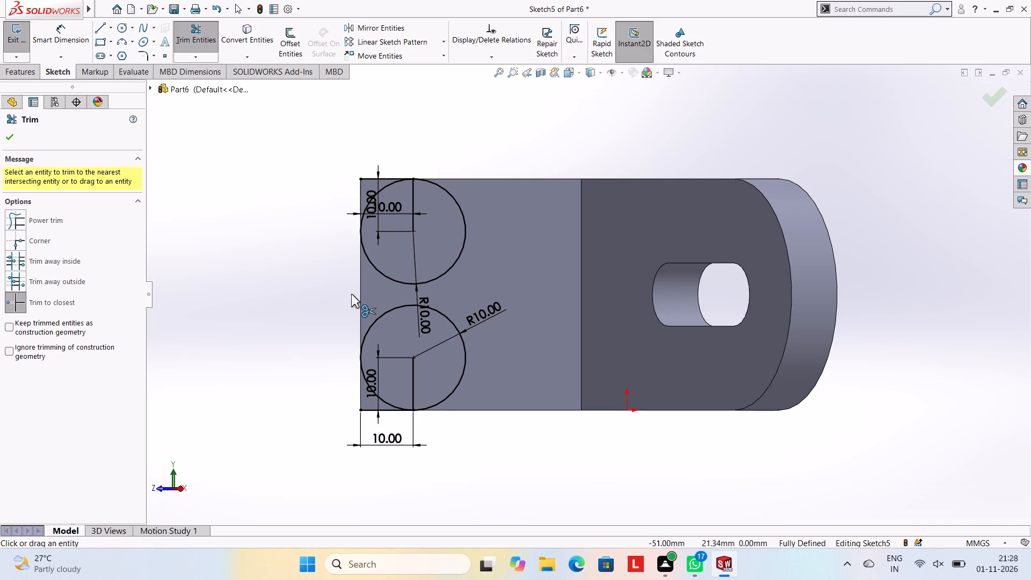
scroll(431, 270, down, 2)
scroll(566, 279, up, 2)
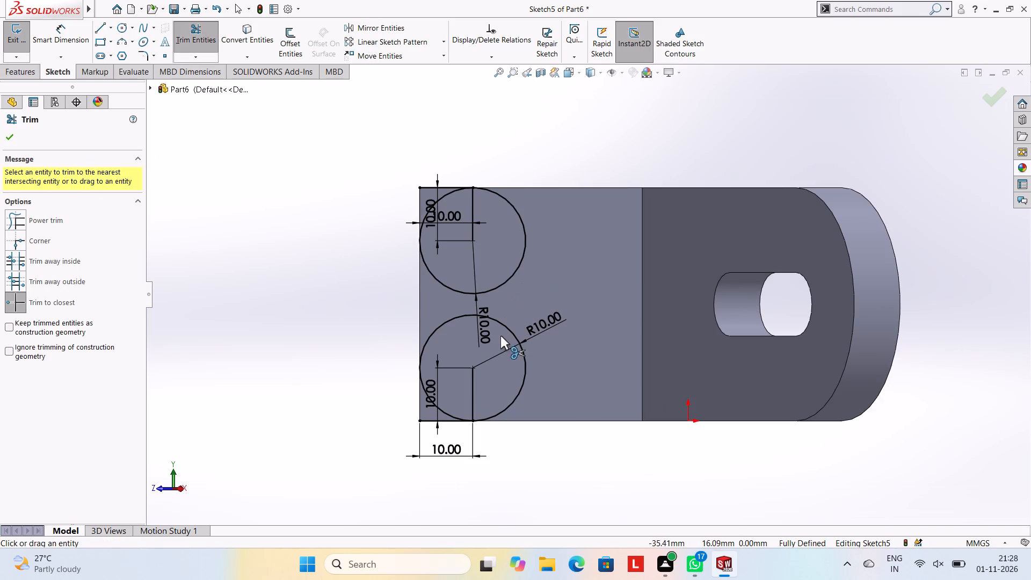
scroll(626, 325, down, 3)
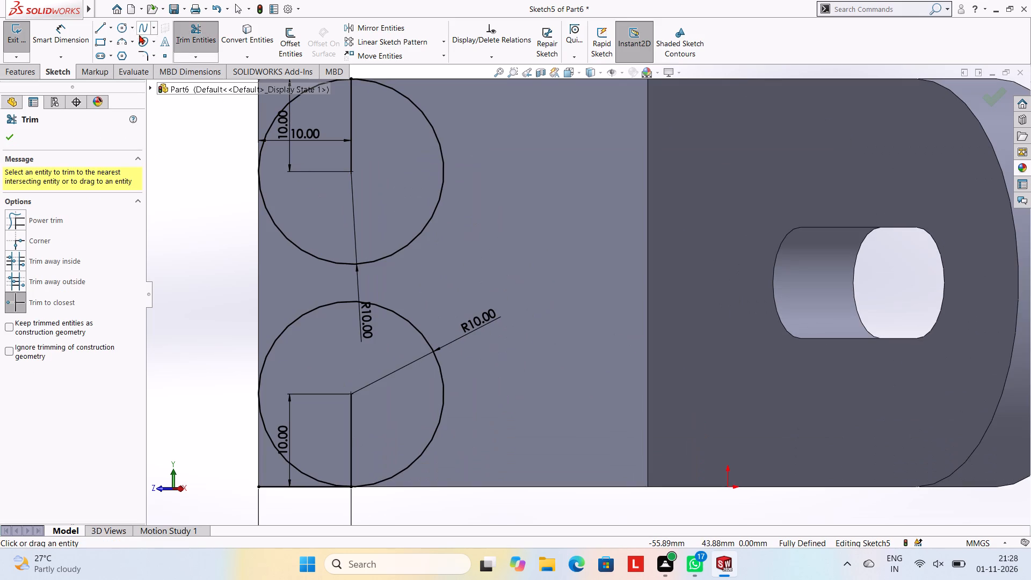
Draw a 10 mm line from the lower circle's centre perpendicular to the angled section's free-end edge.
click(103, 27)
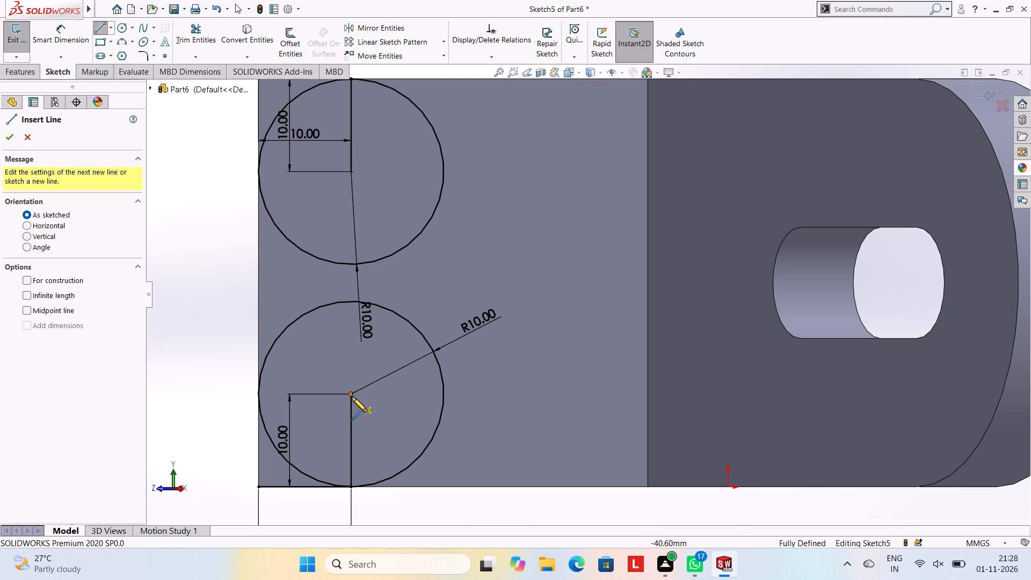
click(351, 393)
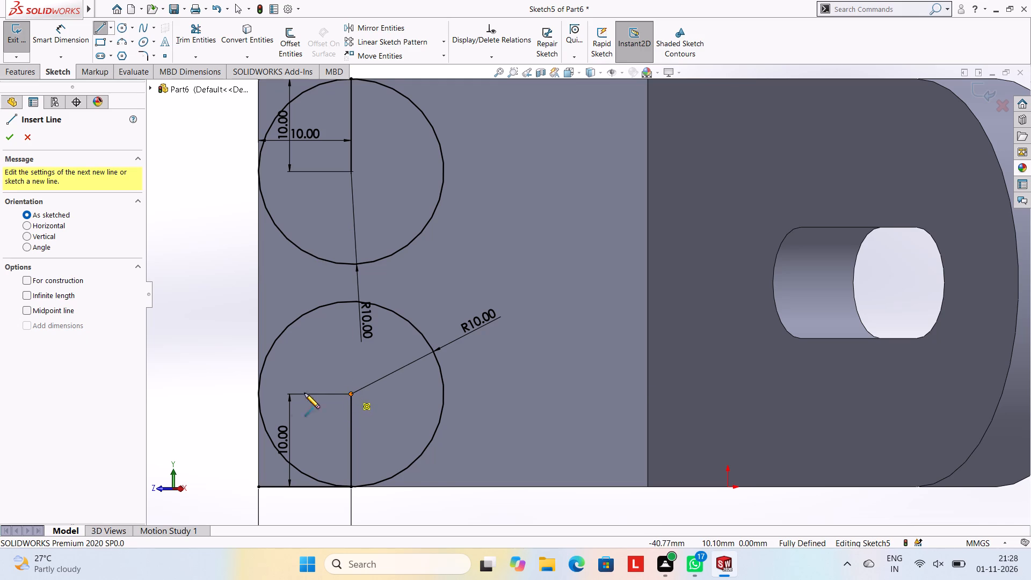
click(258, 394)
key(Escape)
key(Escape)
key(Escape)
scroll(486, 343, up, 3)
scroll(484, 327, down, 3)
Draw a 10 mm line from the upper circle's centre perpendicular to the free-end edge.
click(98, 30)
scroll(351, 170, up, 2)
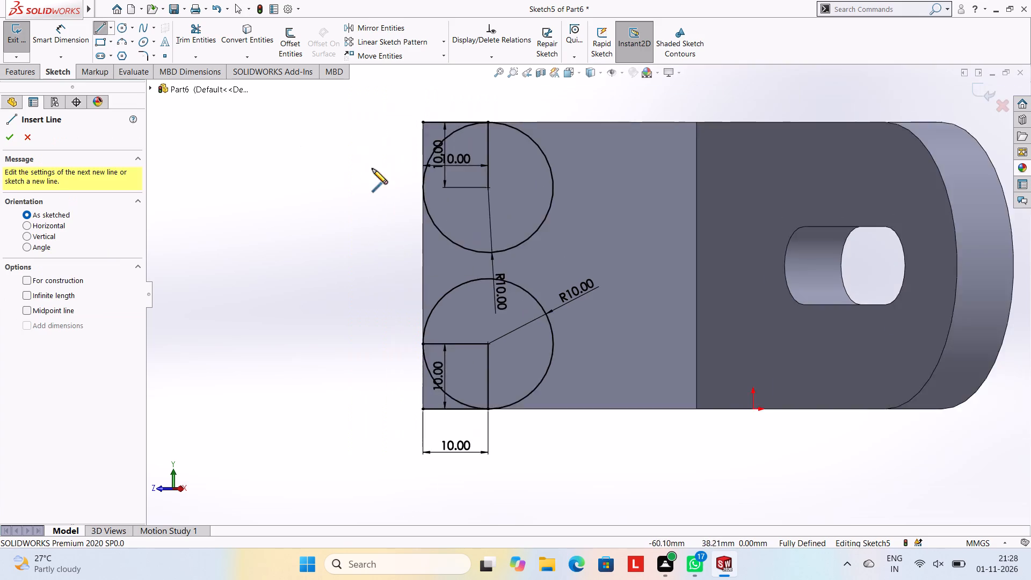
scroll(377, 173, down, 3)
click(594, 207)
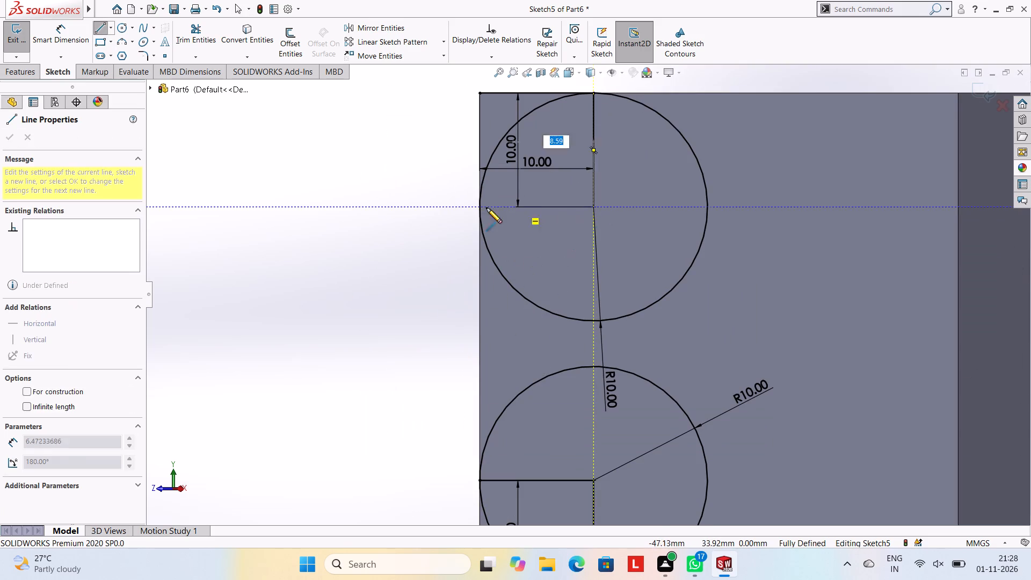
click(478, 207)
key(Escape)
key(Escape)
key(Escape)
Trim the upper circle to the quarter arc at the free-end corner and delete its R10 radius dimension.
click(187, 1)
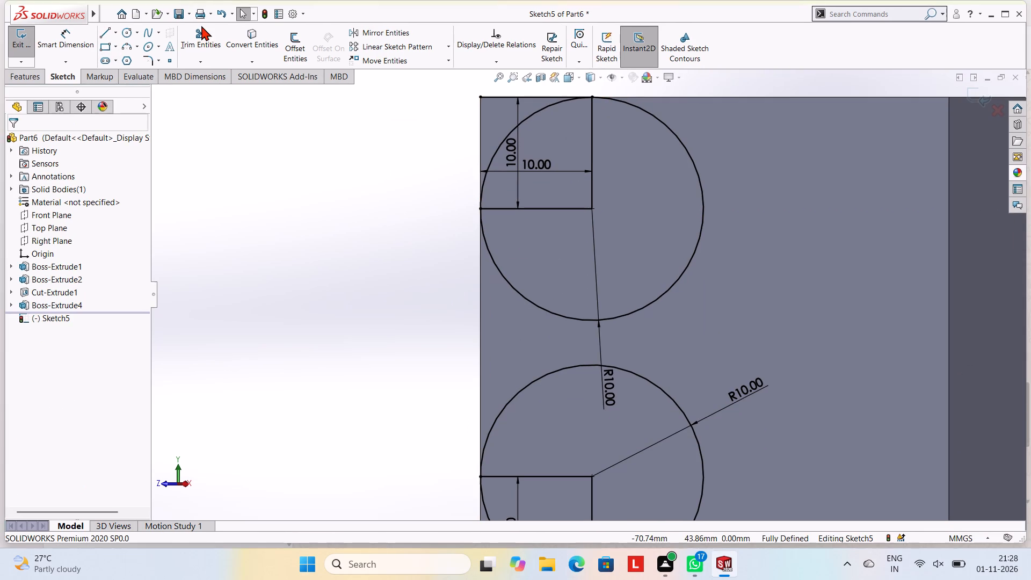
click(203, 34)
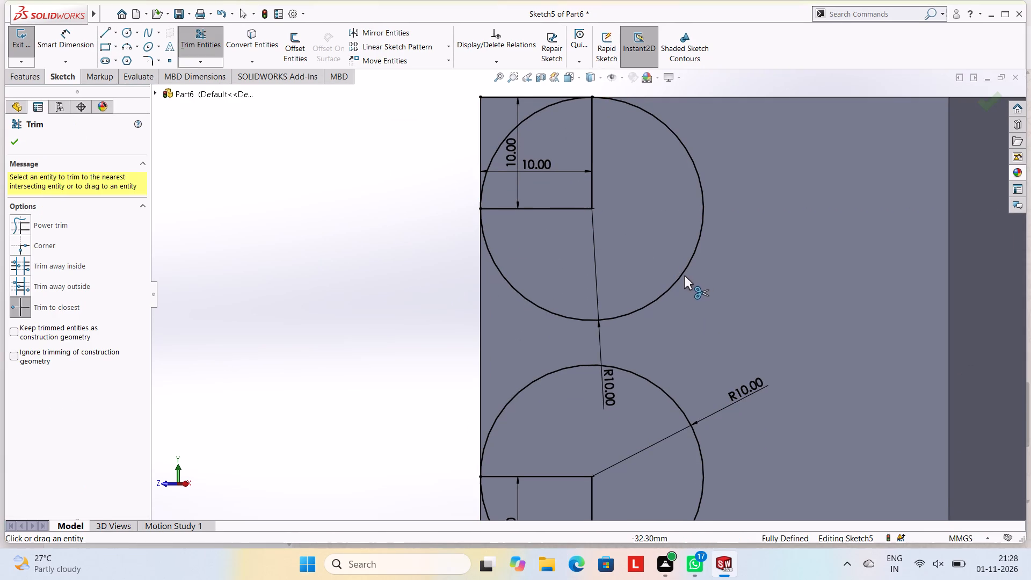
click(684, 275)
key(Escape)
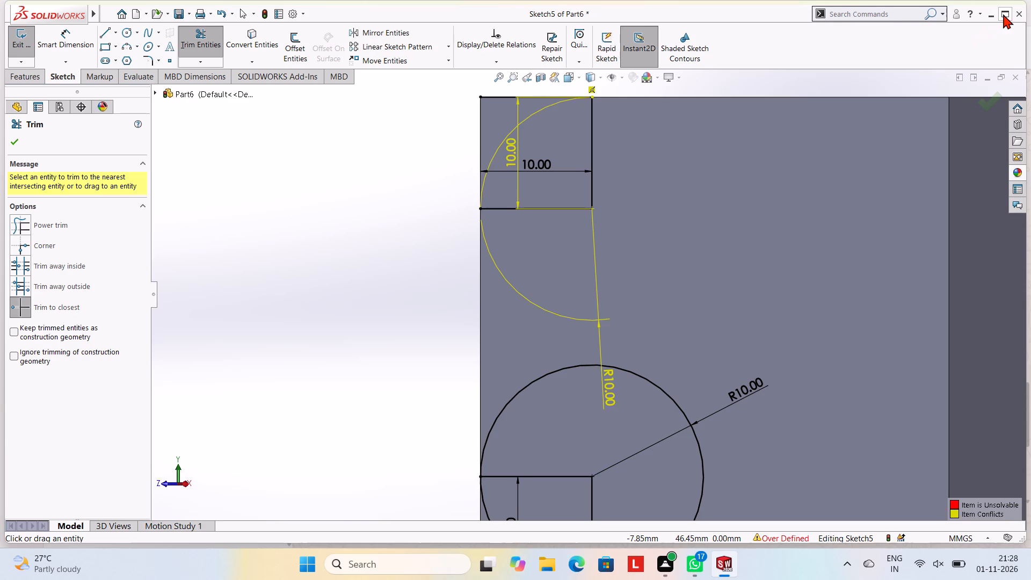
click(1003, 14)
key(Escape)
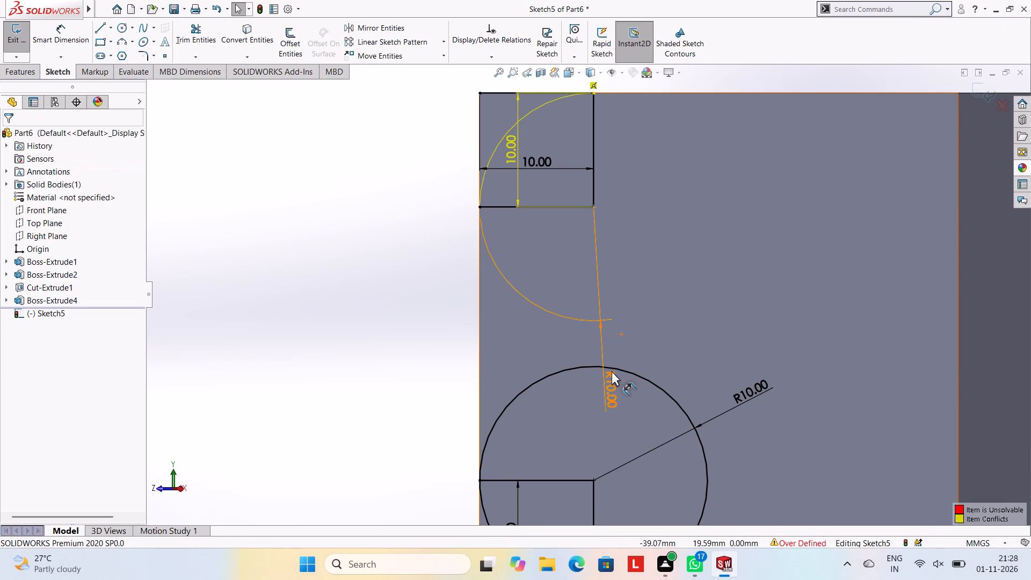
right_click(611, 372)
click(630, 435)
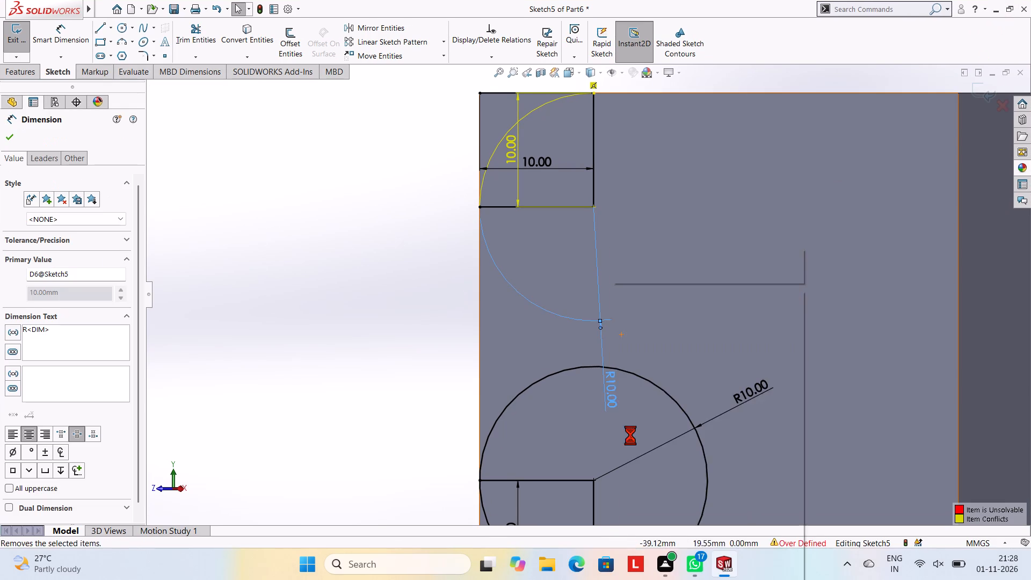
scroll(696, 443, up, 3)
scroll(702, 429, down, 4)
Trim the lower circle to the quarter arc at its free-end corner and delete its R10 radius dimension.
click(195, 33)
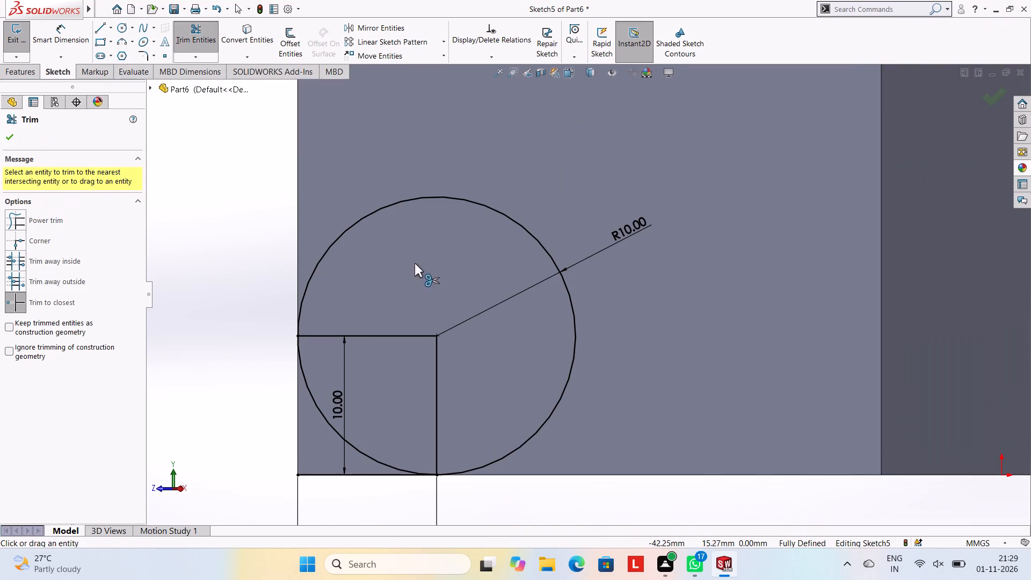
click(378, 209)
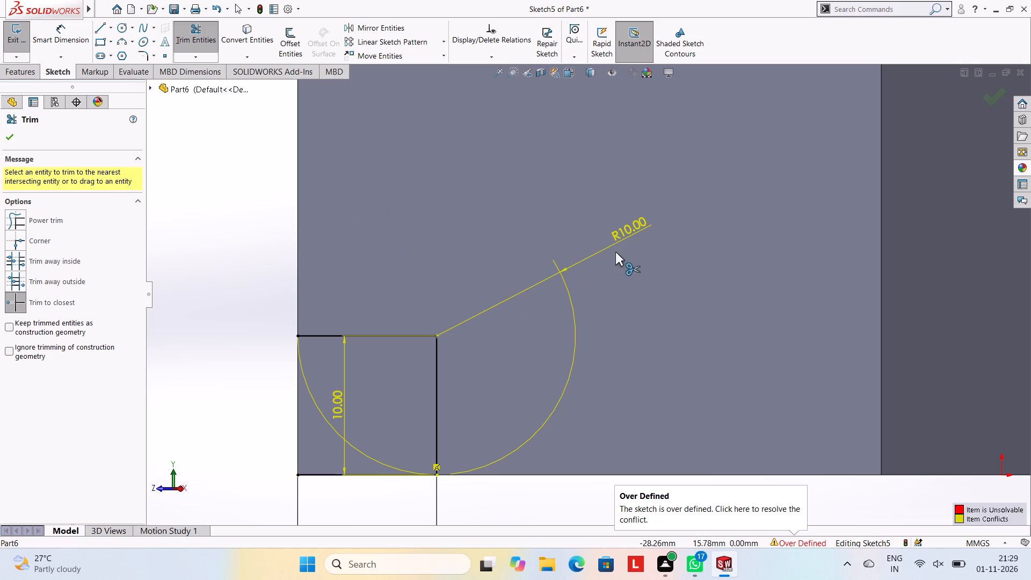
key(Escape)
right_click(619, 227)
key(Escape)
key(Escape)
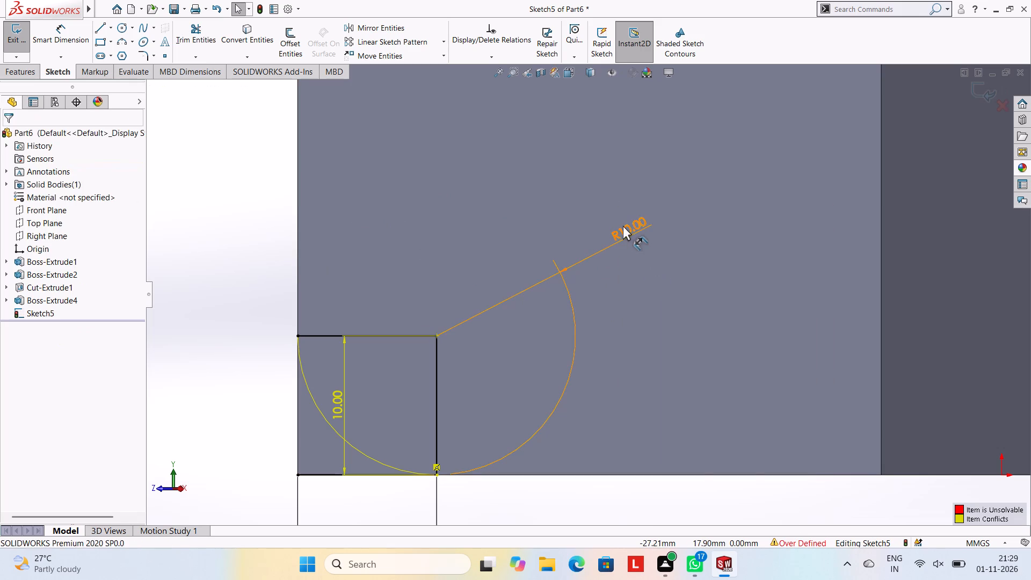
right_click(623, 226)
click(644, 369)
key(Escape)
scroll(544, 298, up, 4)
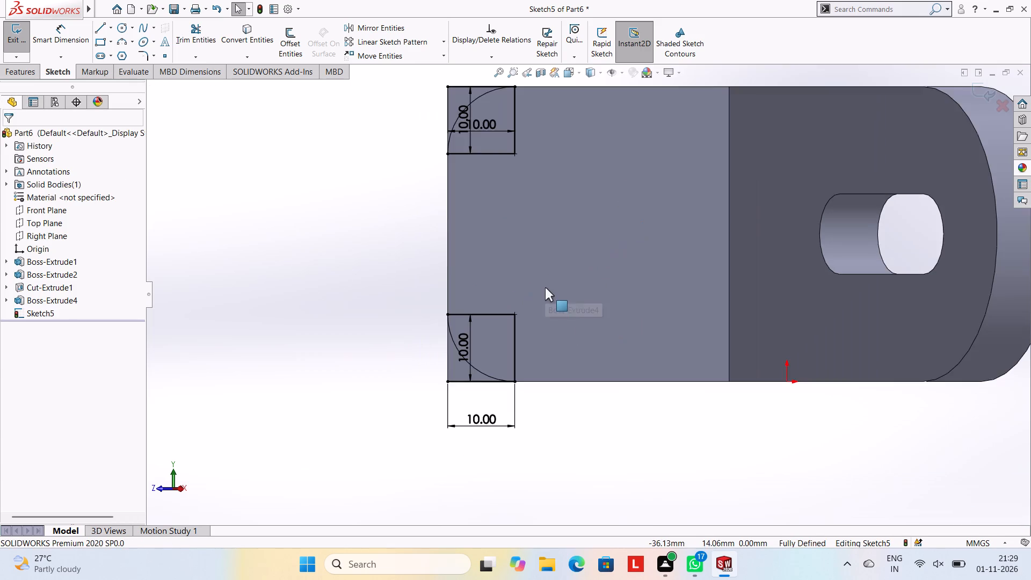
scroll(617, 319, up, 3)
scroll(625, 308, down, 3)
scroll(609, 300, up, 2)
scroll(609, 300, down, 2)
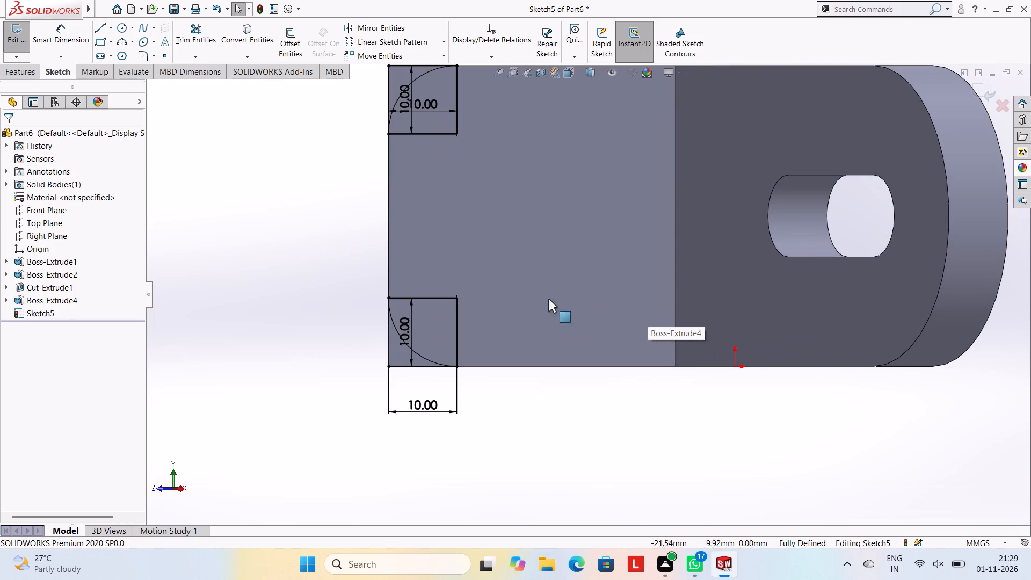
Draw a 10 mm line along the free-end edge from the lower corner to the end of the lower arc.
click(206, 42)
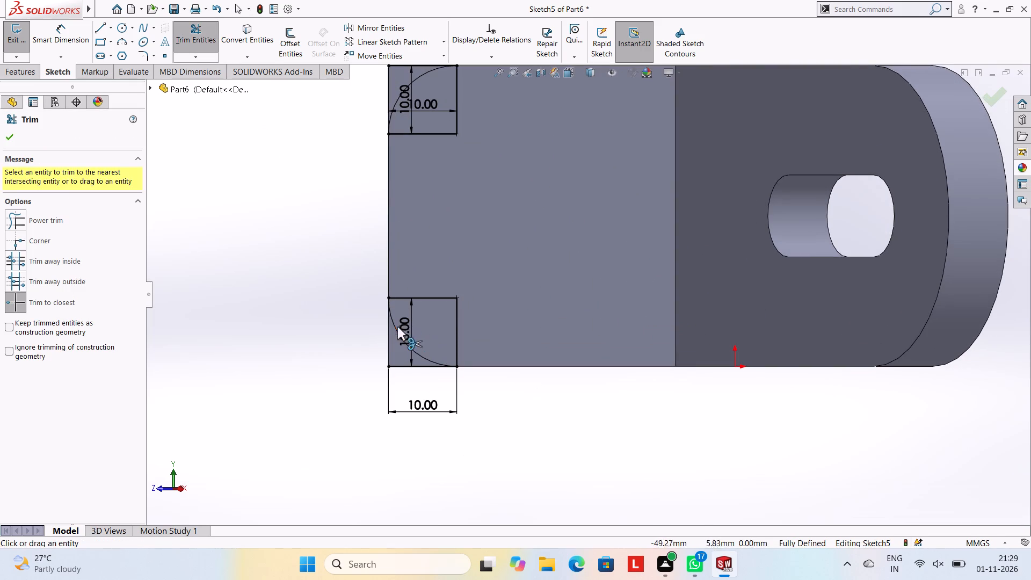
click(100, 30)
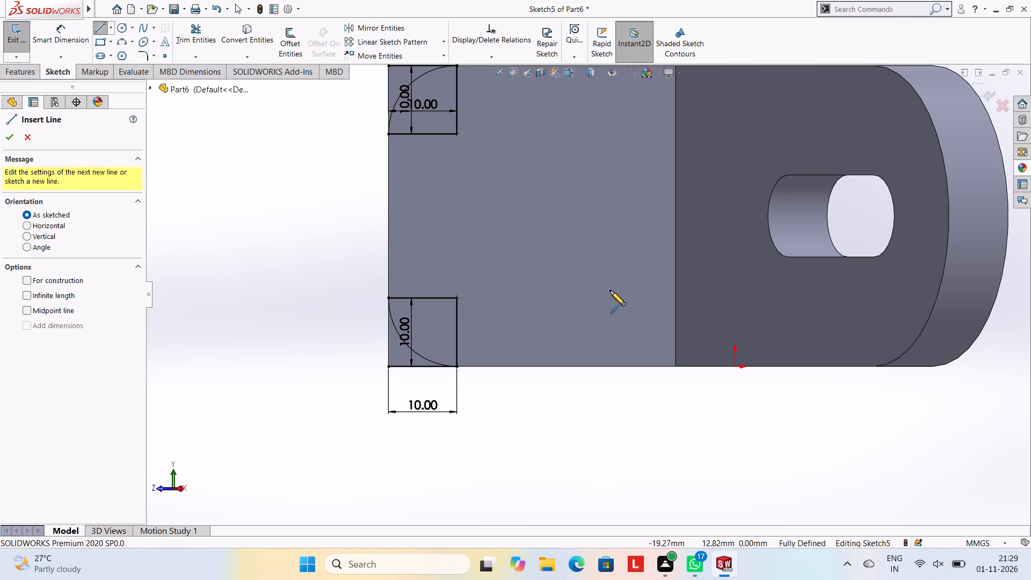
scroll(626, 302, up, 3)
scroll(627, 298, down, 4)
click(347, 361)
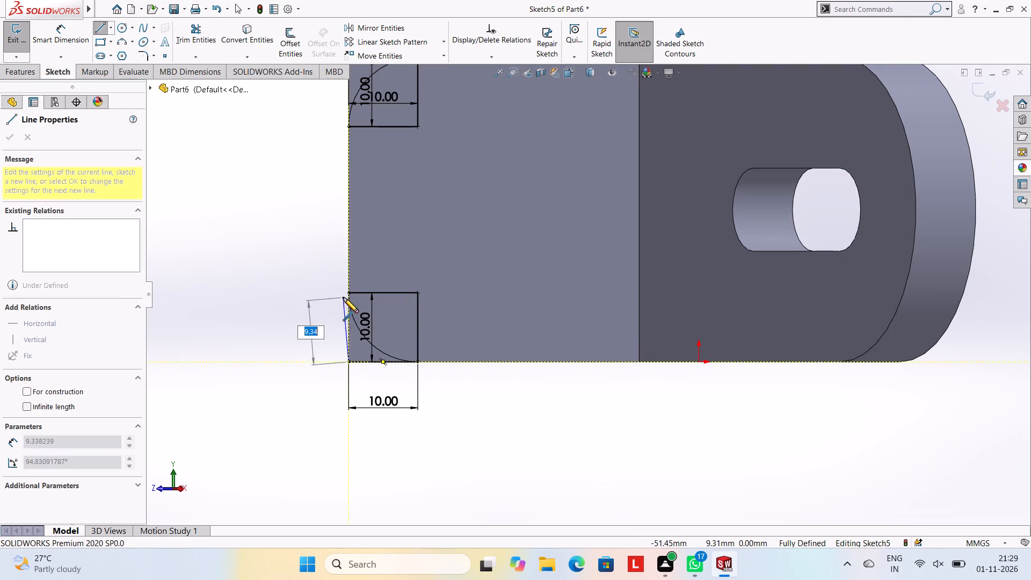
click(347, 294)
key(Escape)
key(Escape)
key(Escape)
scroll(508, 325, up, 3)
scroll(508, 317, down, 3)
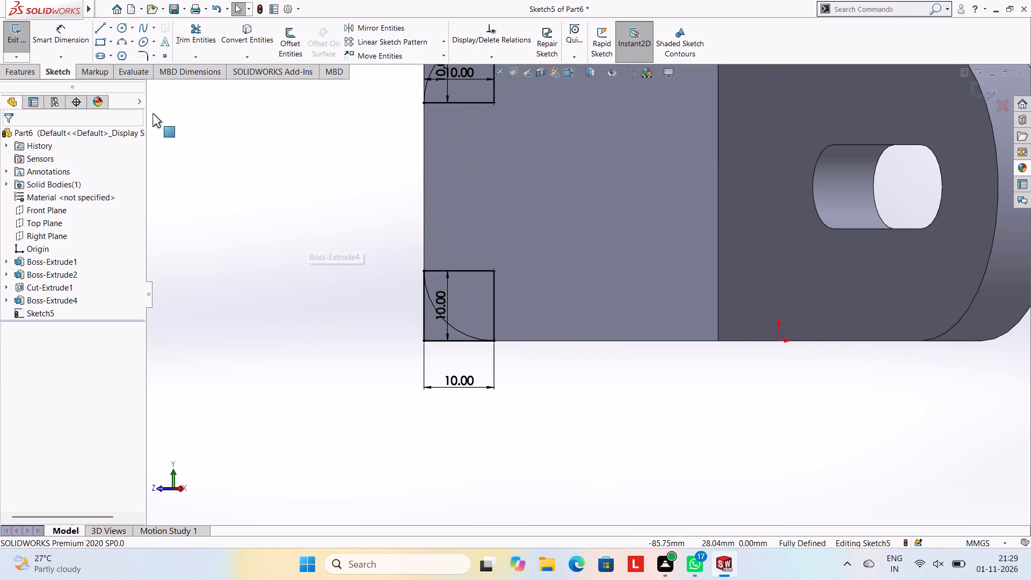
Draw a 10 mm line along the free-end edge from the upper corner to the end of the upper arc.
click(100, 24)
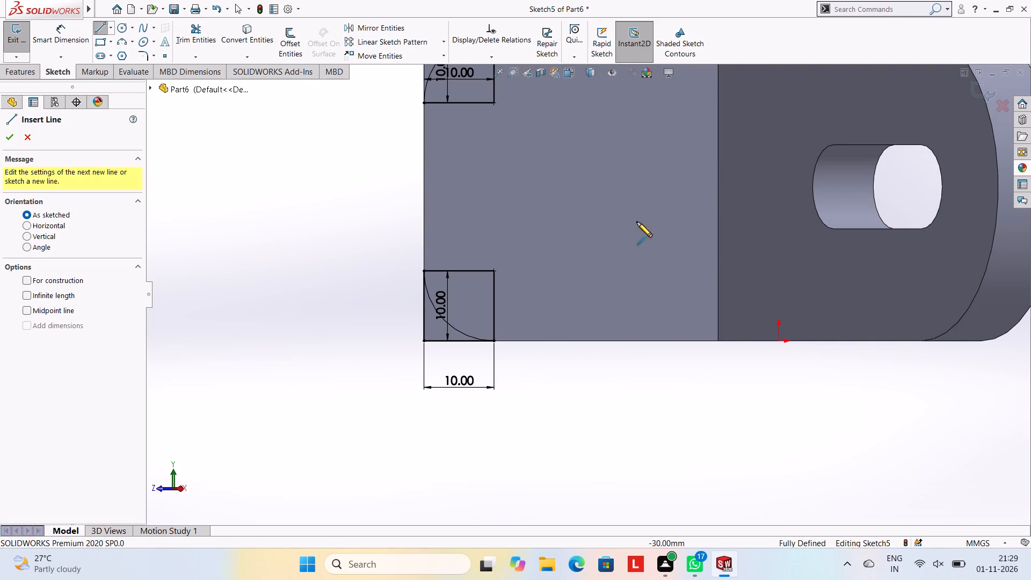
scroll(785, 243, up, 3)
scroll(798, 206, down, 3)
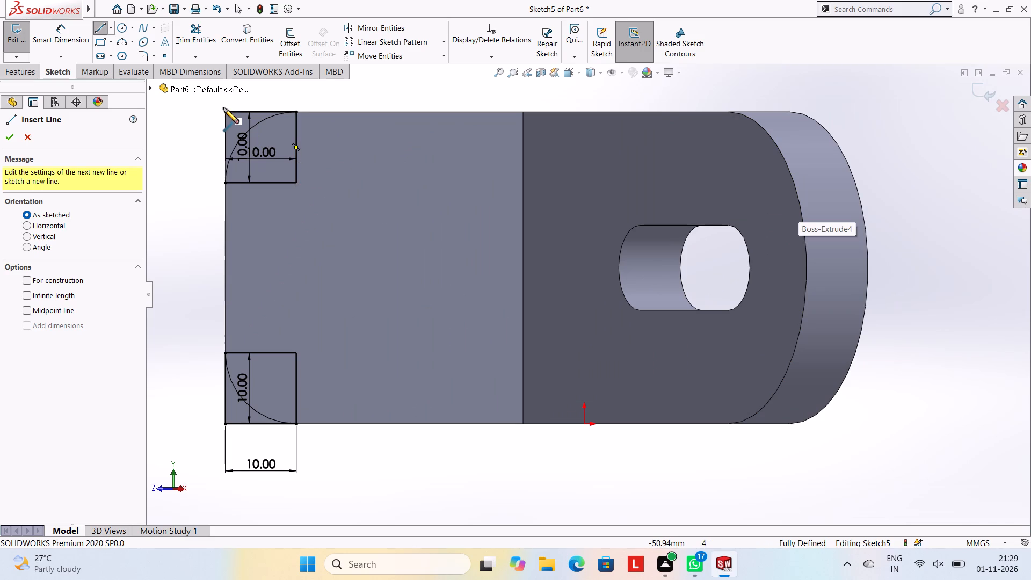
click(224, 110)
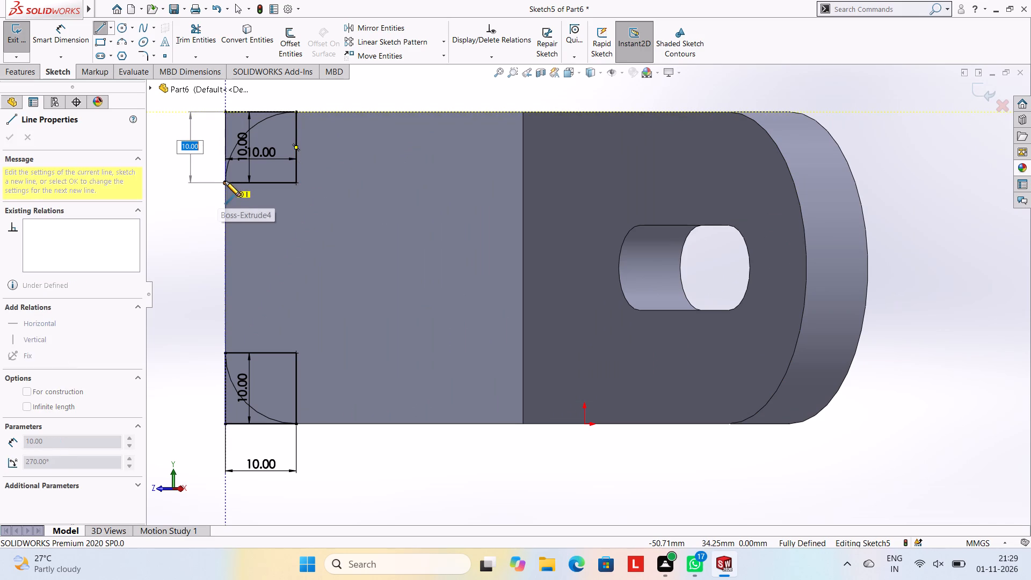
click(223, 184)
key(Escape)
key(Escape)
key(Escape)
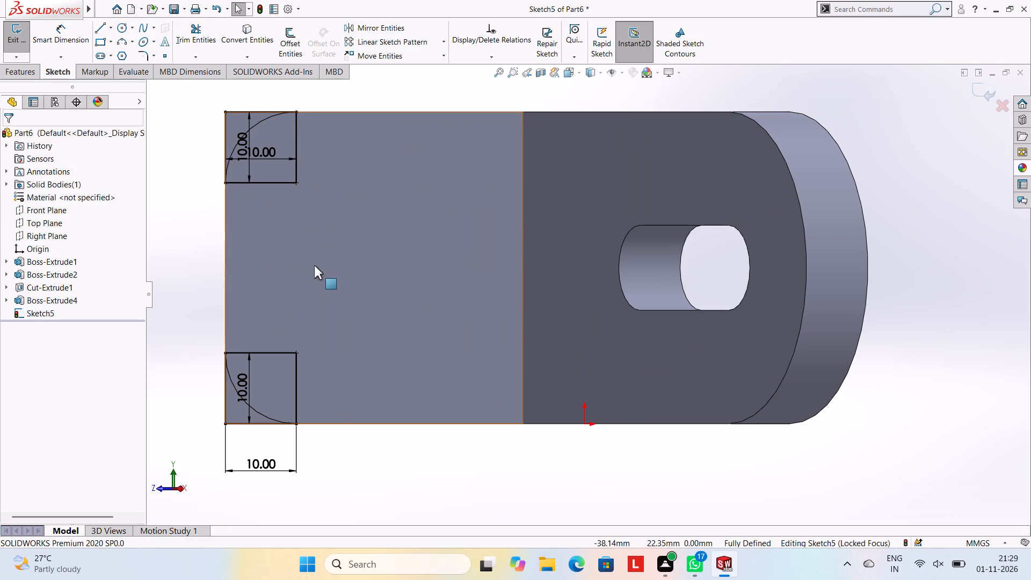
key(Escape)
Trim away the four inner lines meeting at the two arc centres, leaving only the closed corner profiles.
click(205, 23)
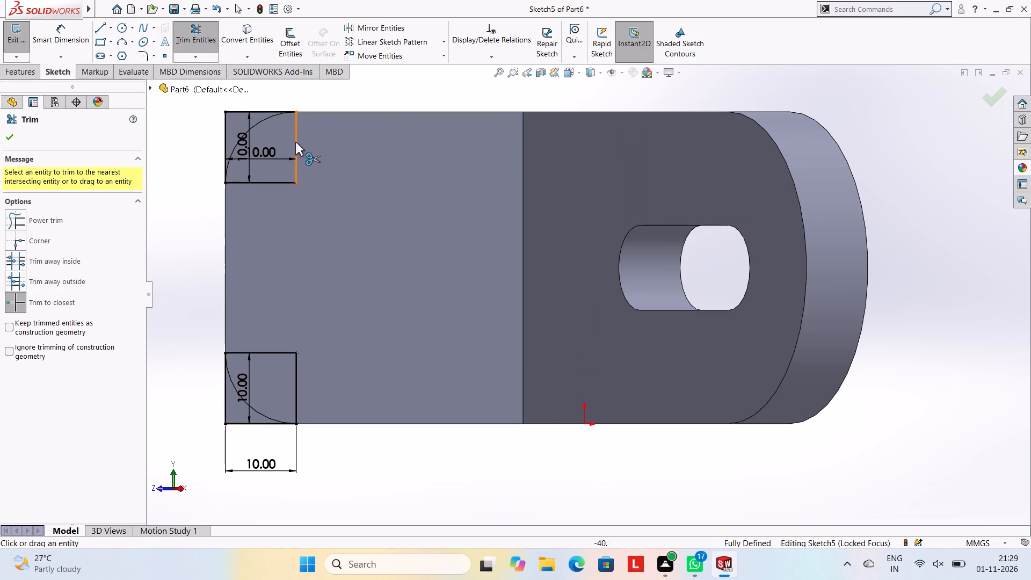
click(295, 142)
click(273, 183)
double_click(267, 350)
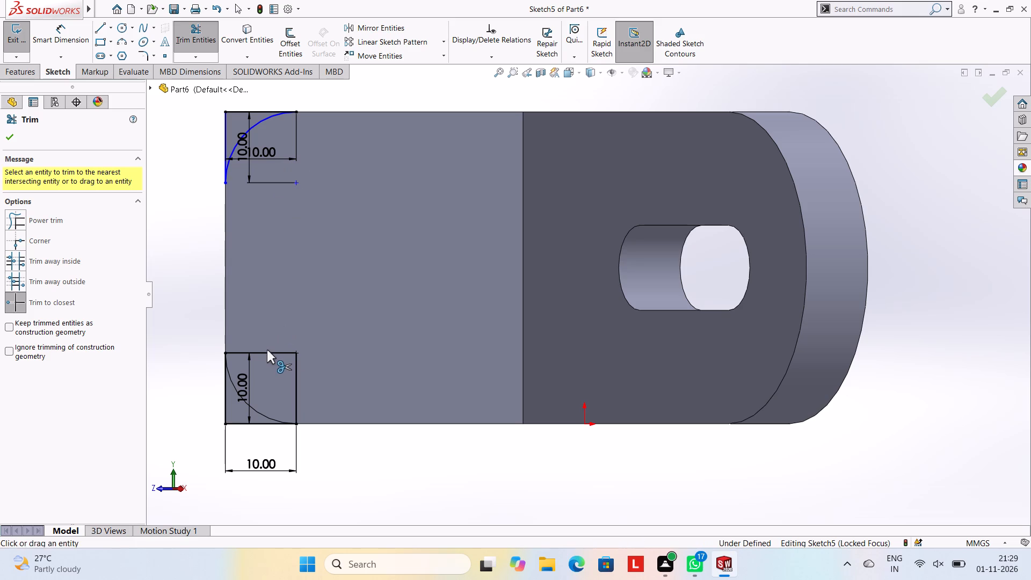
click(298, 376)
key(Escape)
key(Escape)
scroll(405, 207, up, 2)
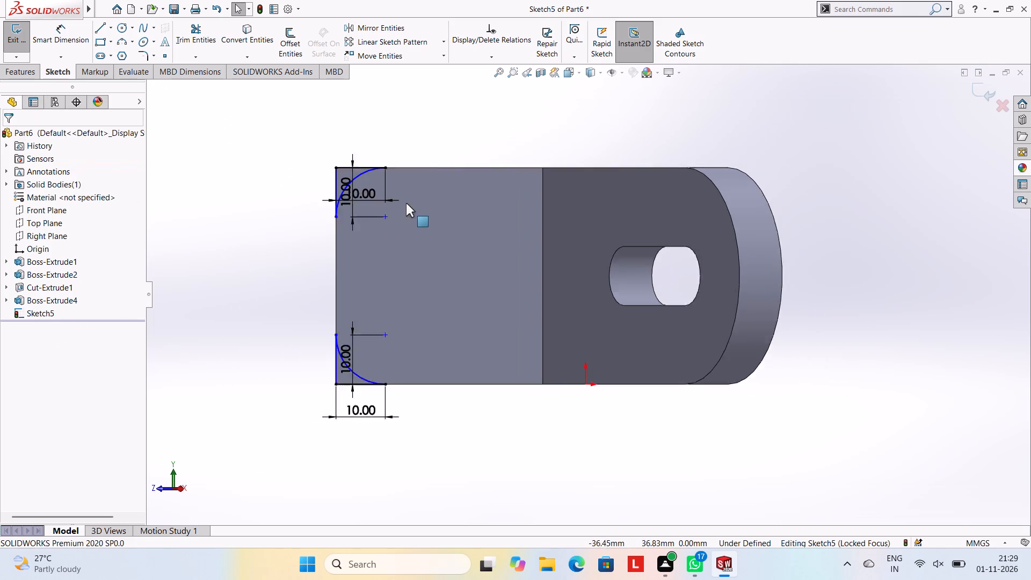
scroll(406, 204, down, 2)
Cut-extrude the two corner profiles through the angled section with a blind depth of 10 mm.
click(23, 77)
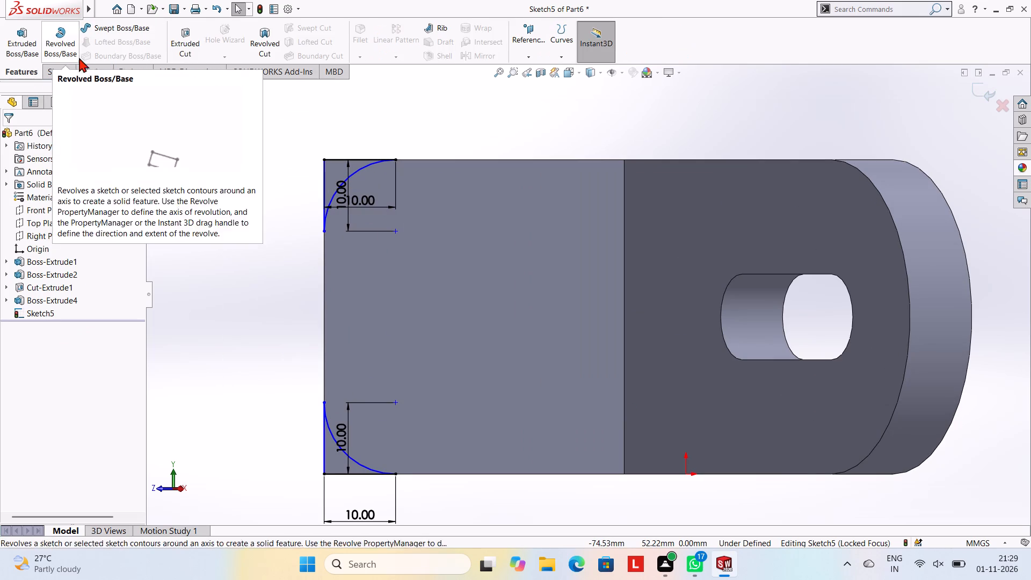
click(185, 41)
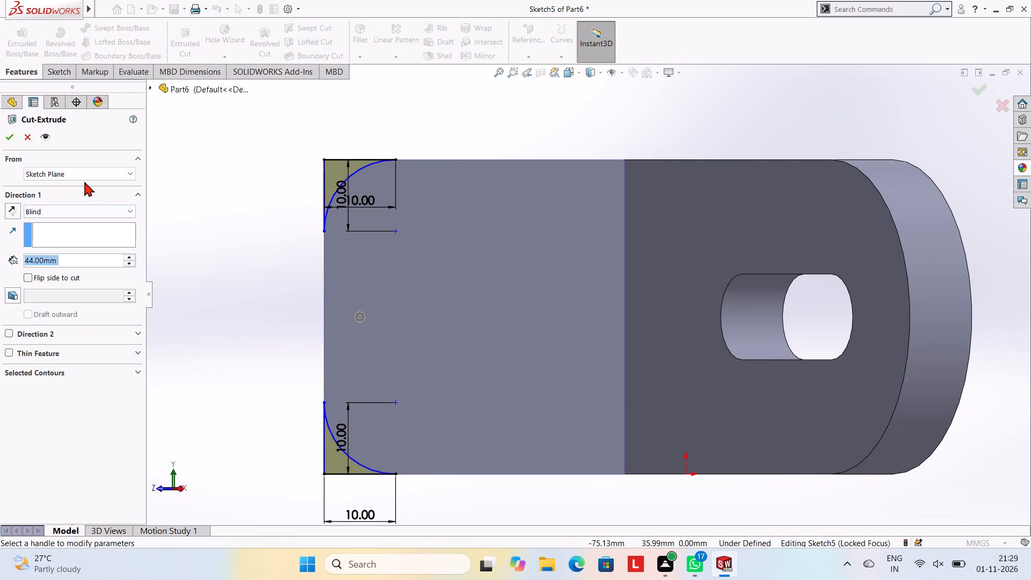
text(10)
key(Return)
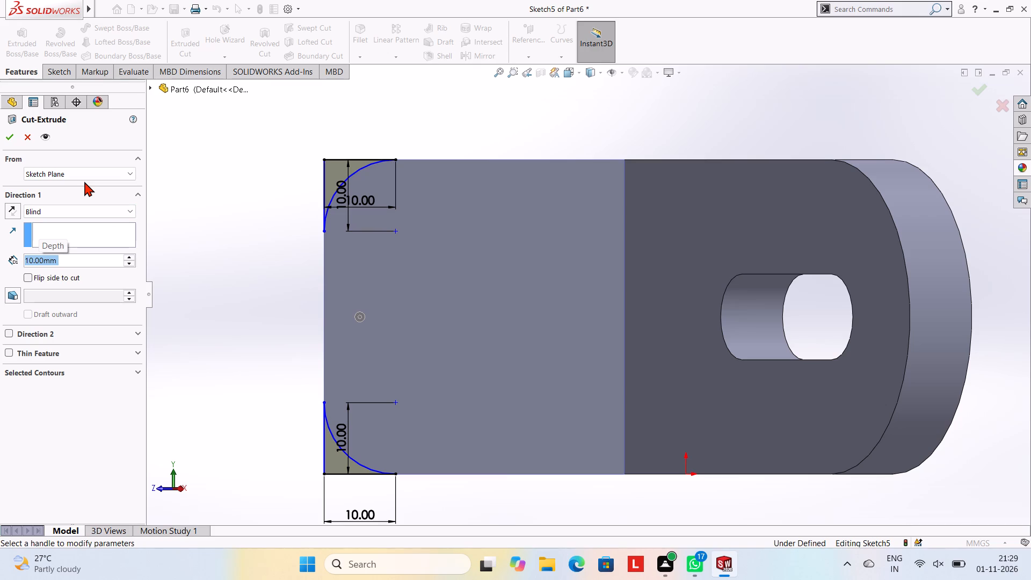
click(10, 139)
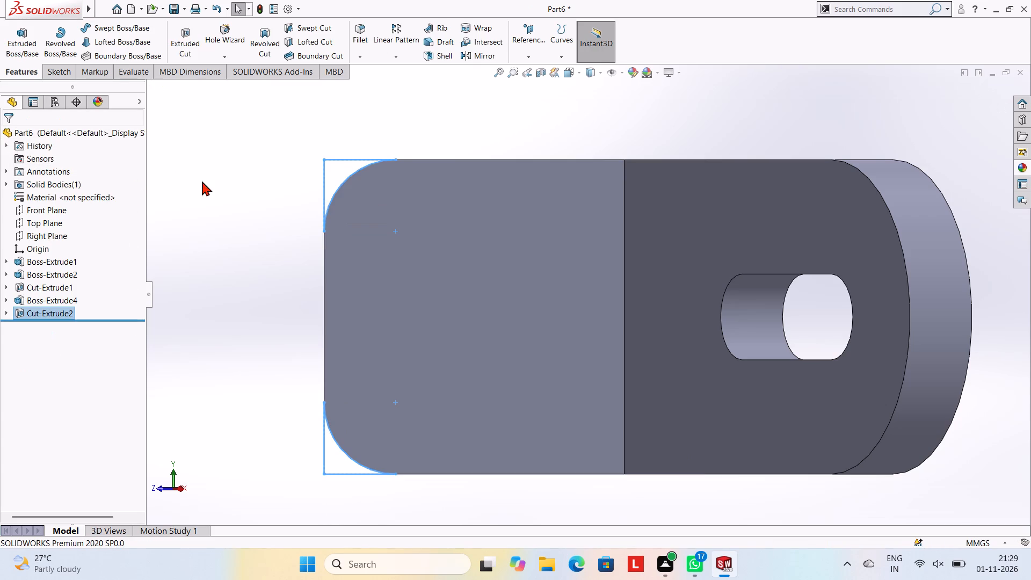
click(202, 181)
Start a sketch on the angled section's inner face, viewed face-on, and enable diameter dimensions for the Circle tool.
middle_drag(373, 277, 468, 185)
middle_drag(507, 267, 484, 184)
scroll(525, 232, up, 4)
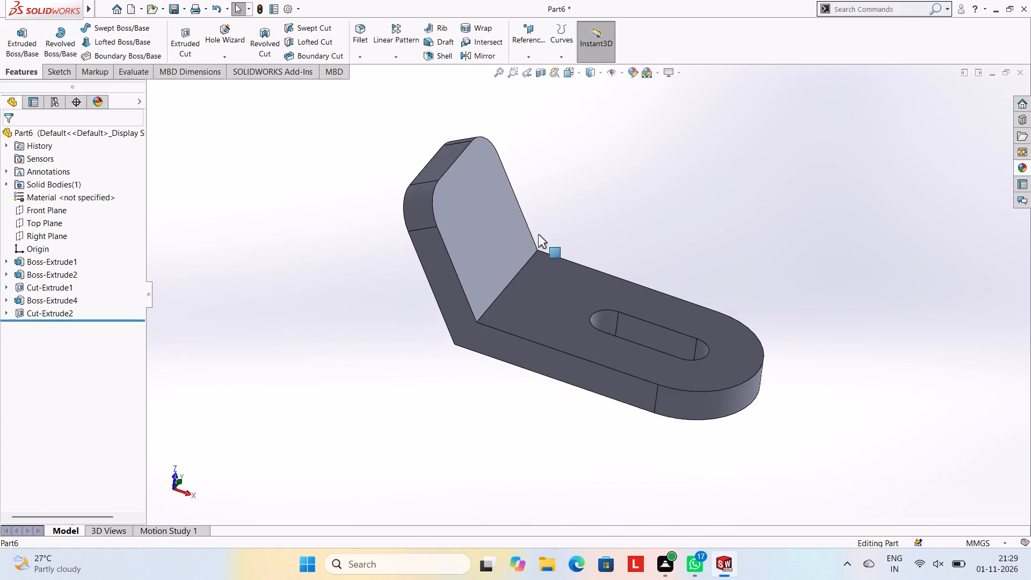
middle_drag(539, 223, 543, 205)
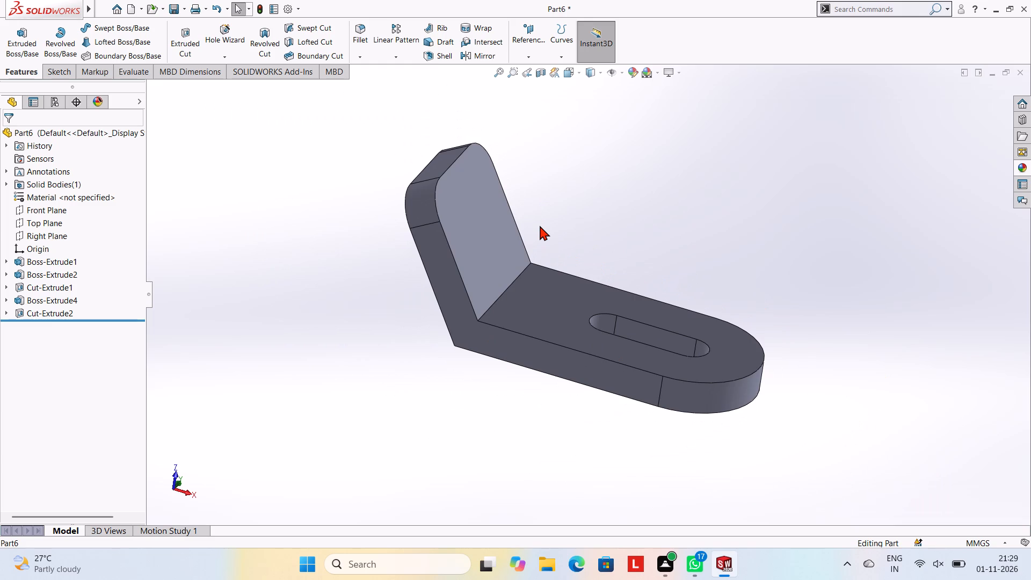
middle_drag(589, 202, 521, 202)
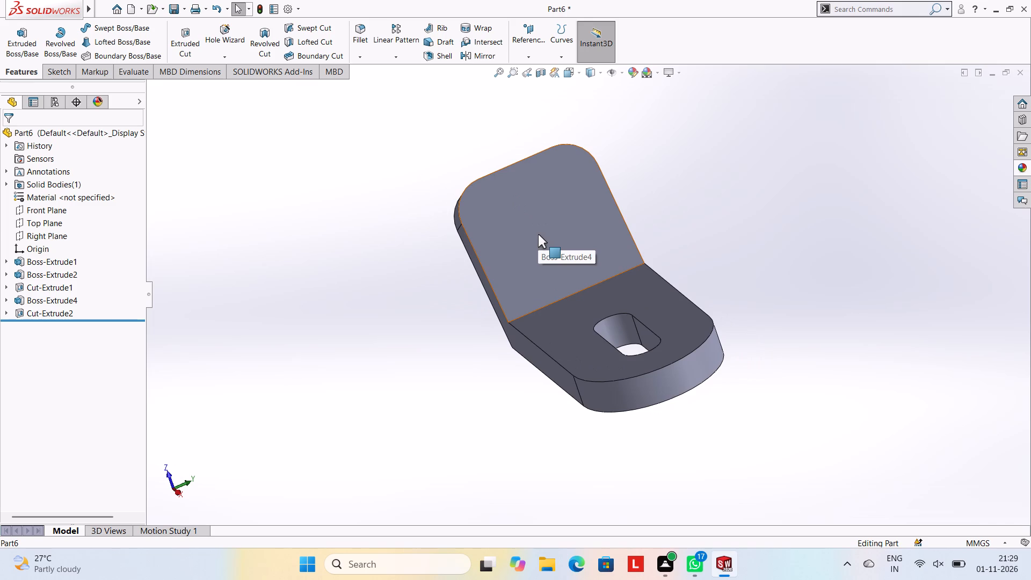
click(512, 219)
click(562, 190)
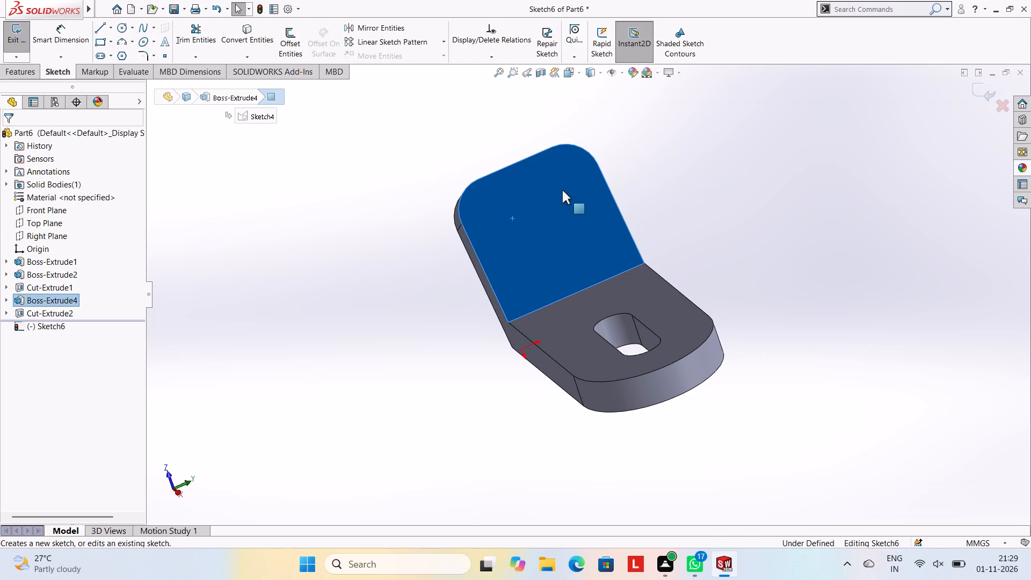
key(ctrl+8)
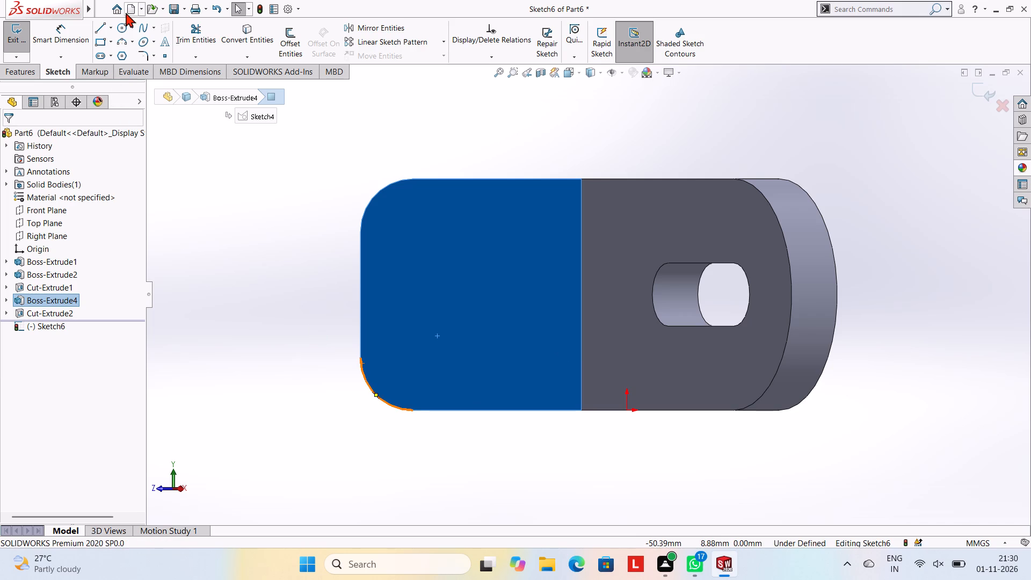
click(125, 26)
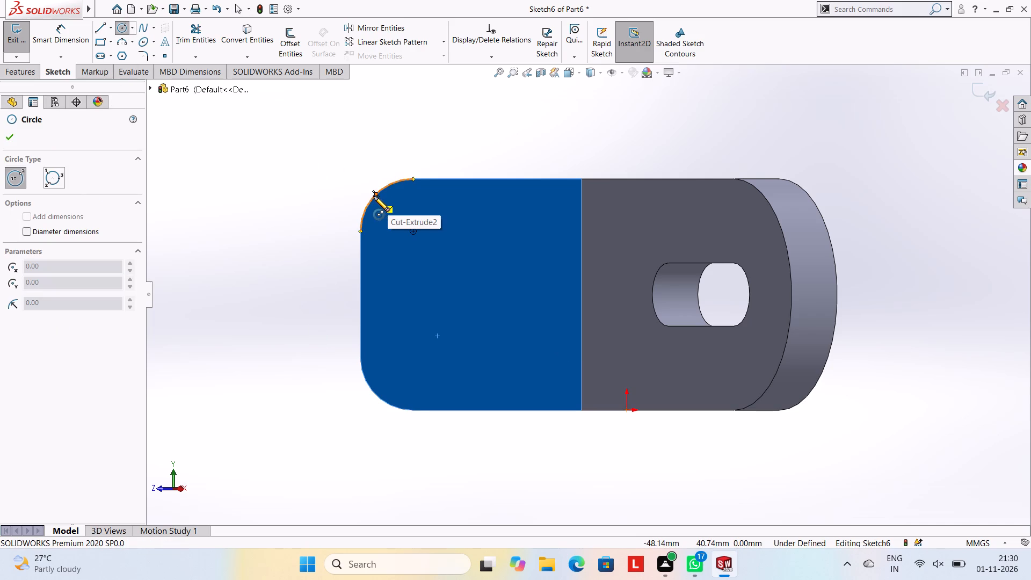
click(30, 229)
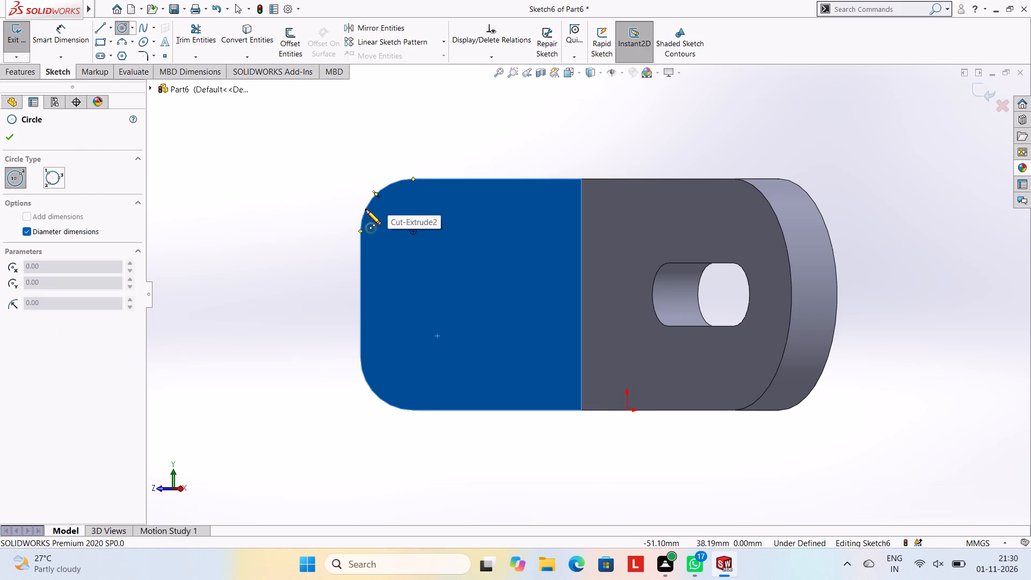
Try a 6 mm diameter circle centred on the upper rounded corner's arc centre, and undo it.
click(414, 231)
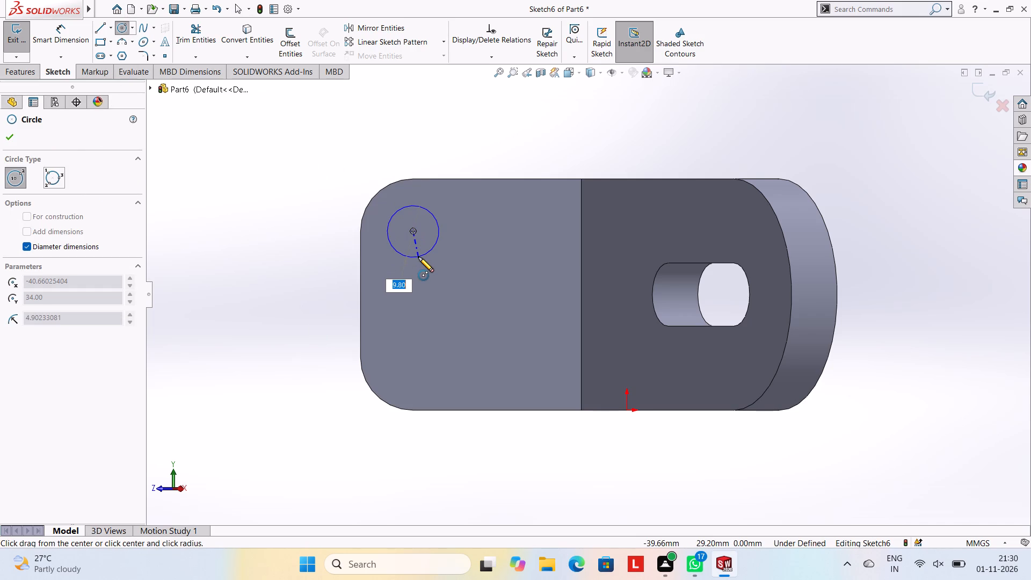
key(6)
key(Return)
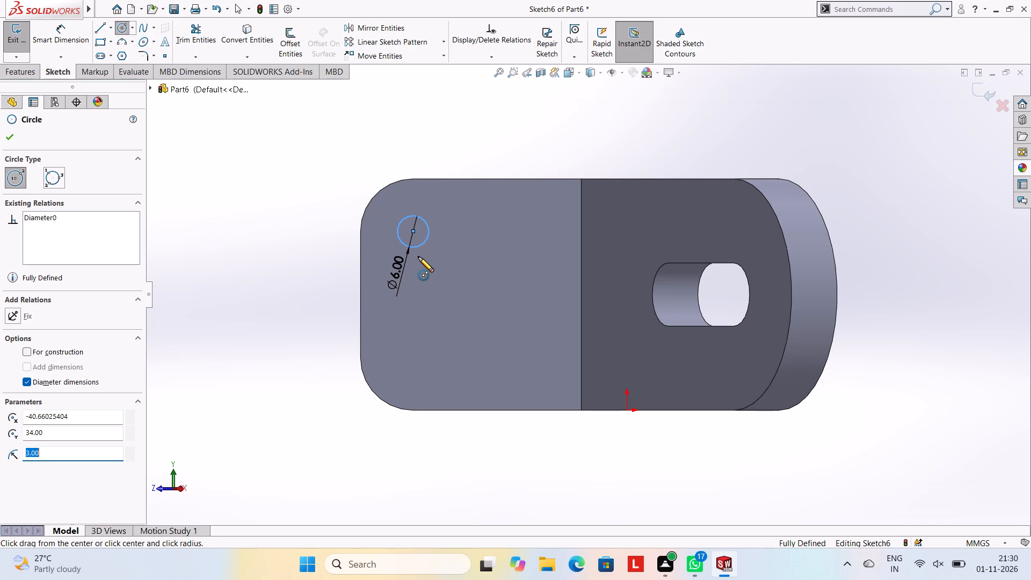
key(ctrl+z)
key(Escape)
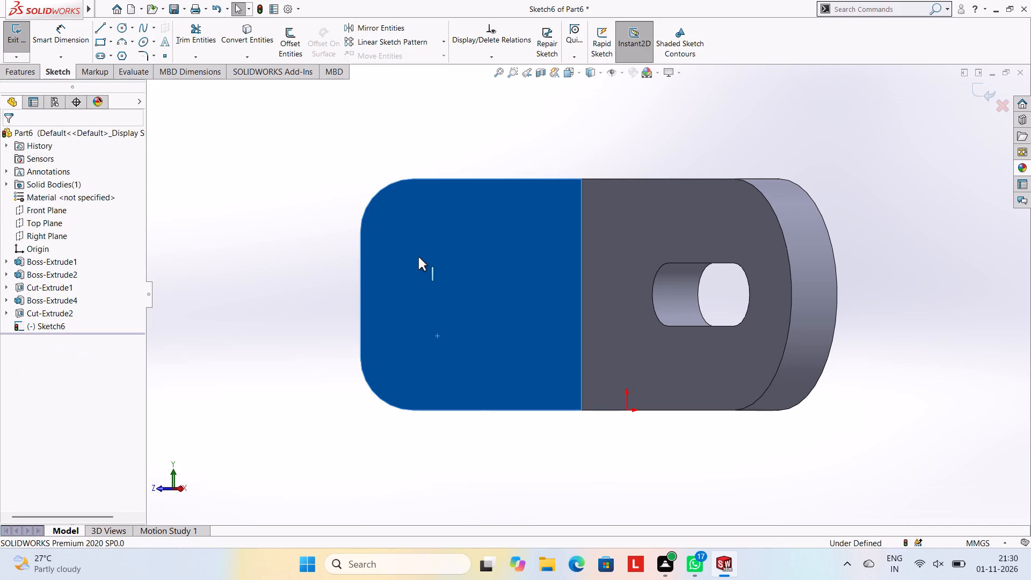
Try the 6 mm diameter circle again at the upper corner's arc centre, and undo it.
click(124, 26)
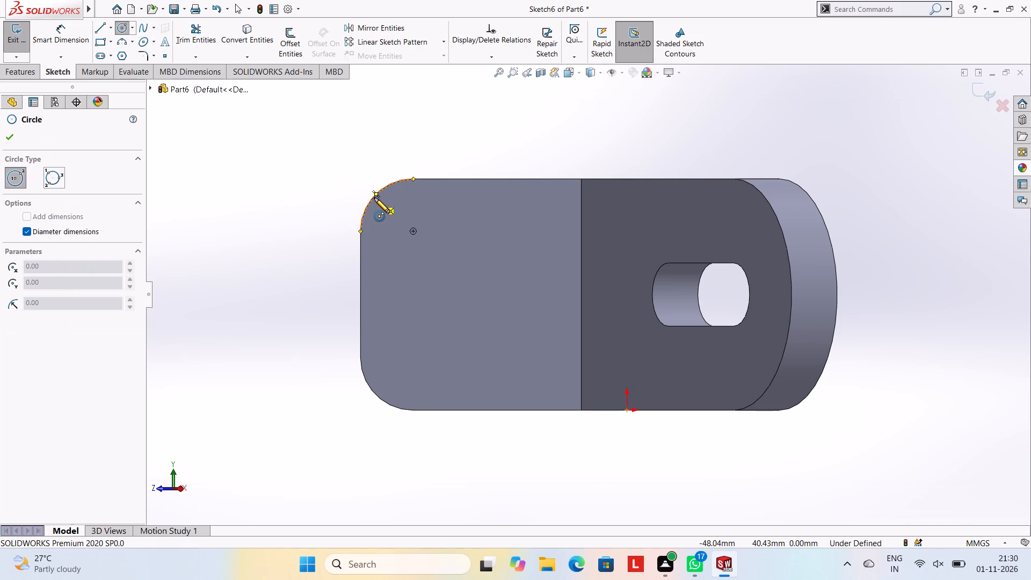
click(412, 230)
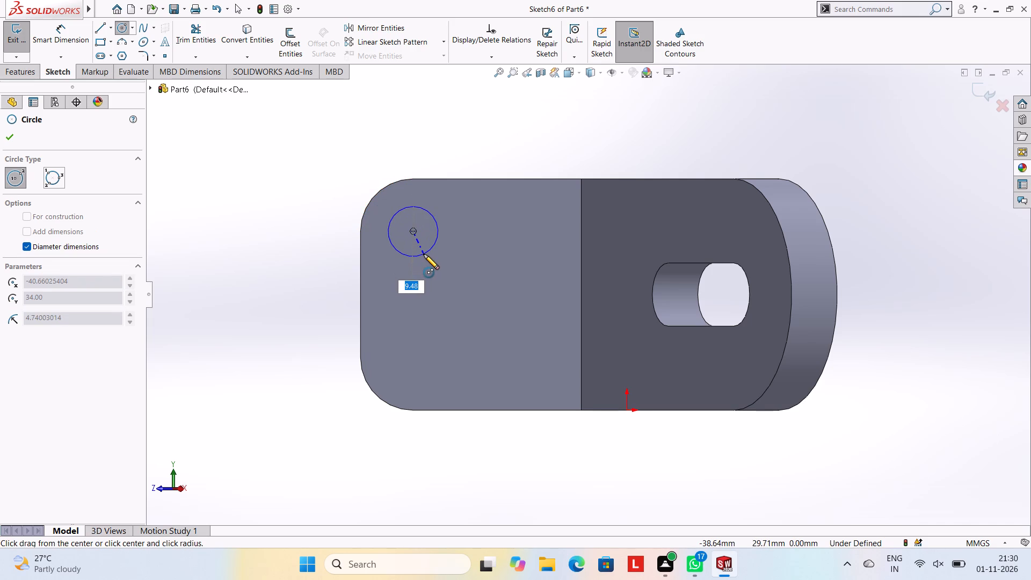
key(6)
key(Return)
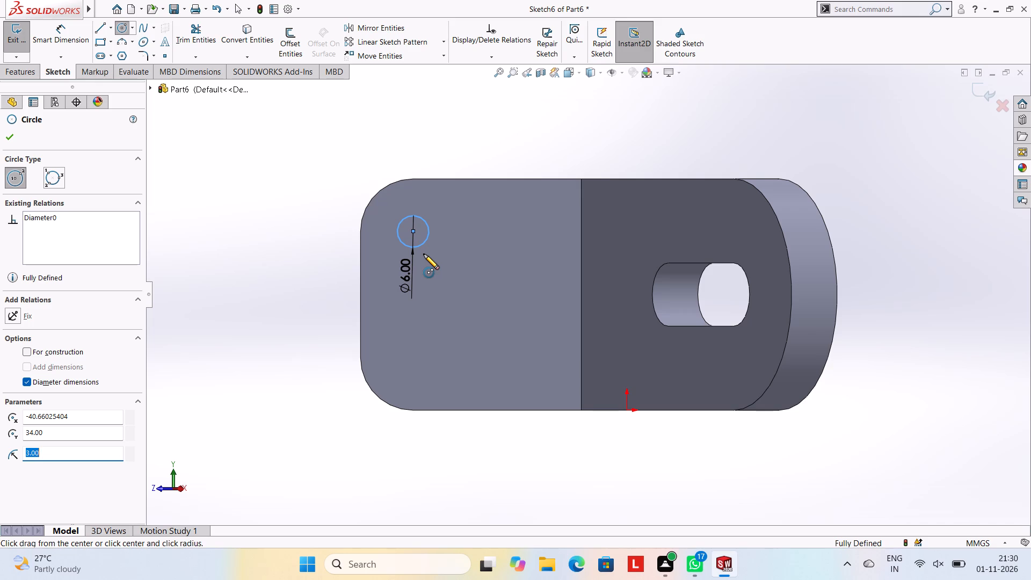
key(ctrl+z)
Sketch a 12 mm diameter circle centred on the upper rounded corner's arc centre.
click(120, 25)
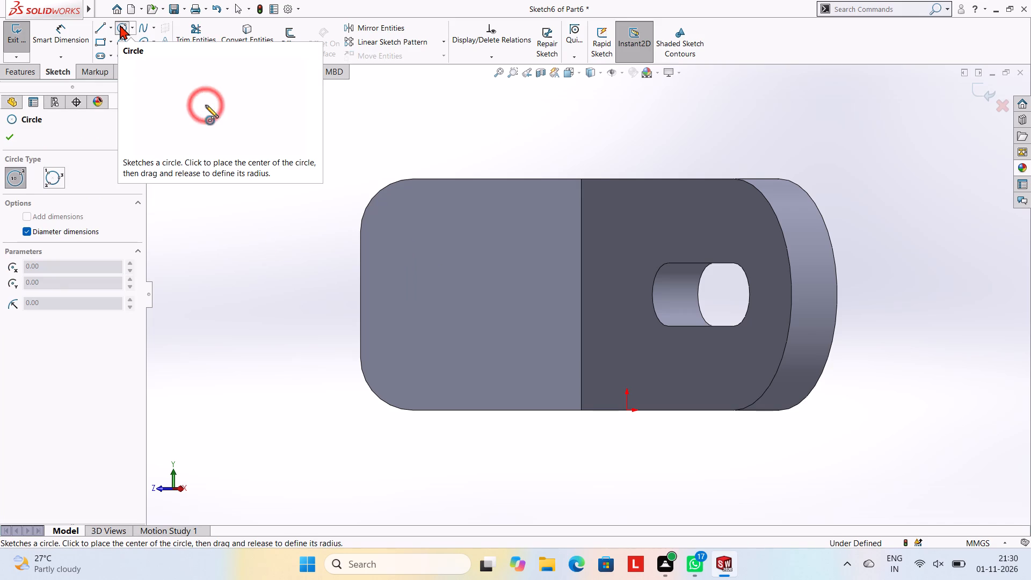
click(120, 25)
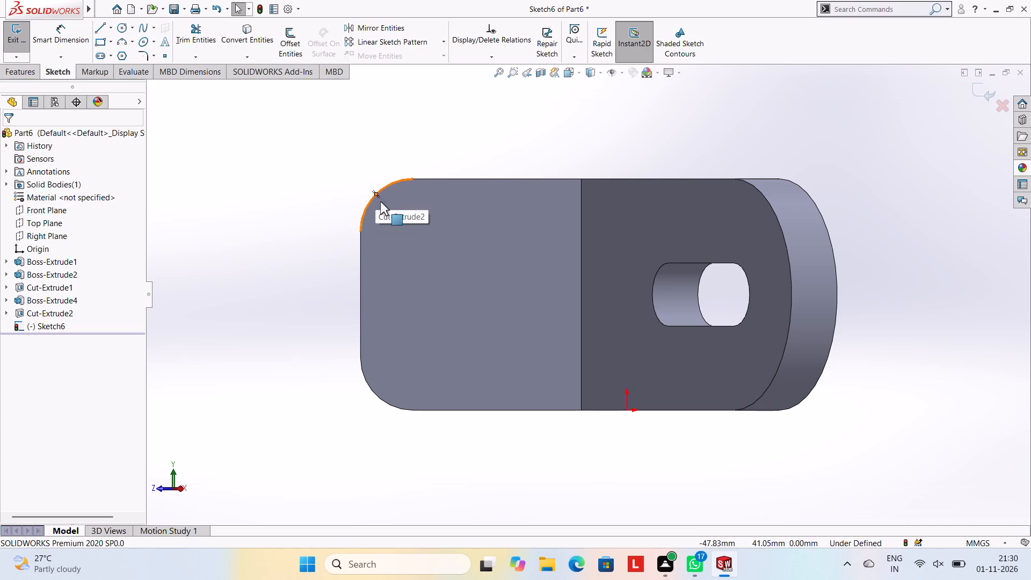
click(118, 31)
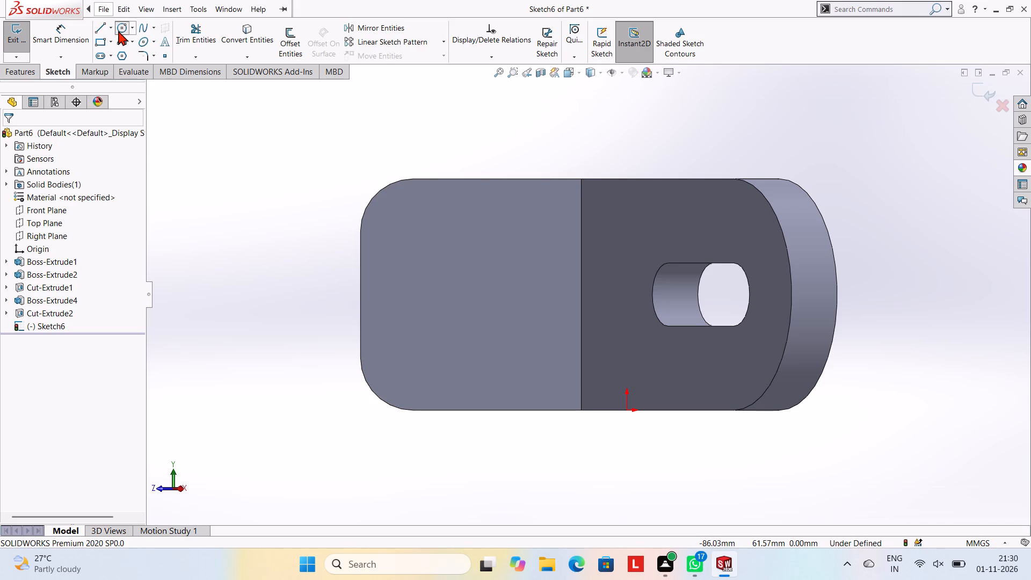
click(413, 230)
text(12)
key(Return)
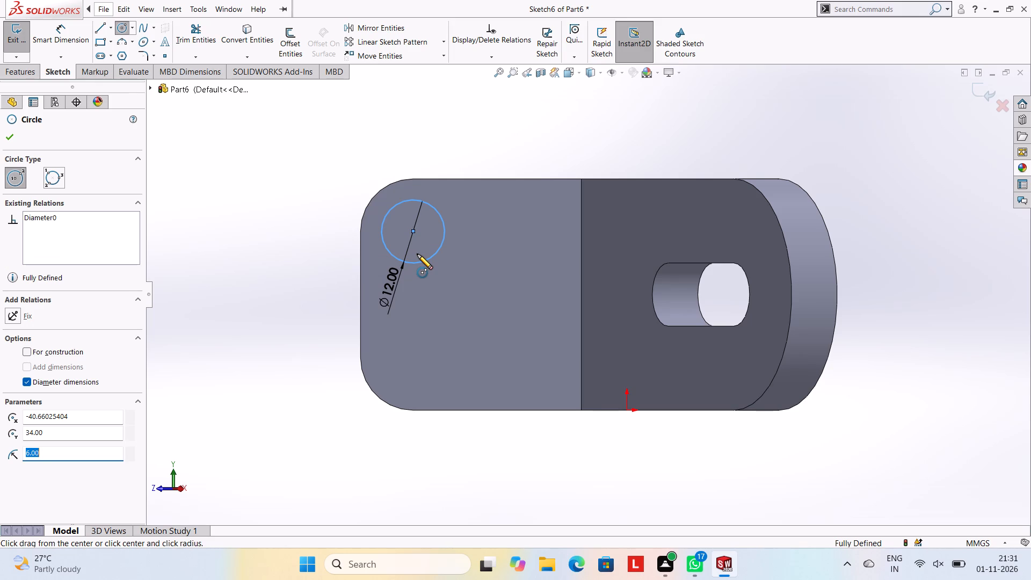
key(Escape)
key(Escape)
key(Escape)
Sketch a 12 mm diameter circle centred on the lower rounded corner's arc centre.
click(122, 27)
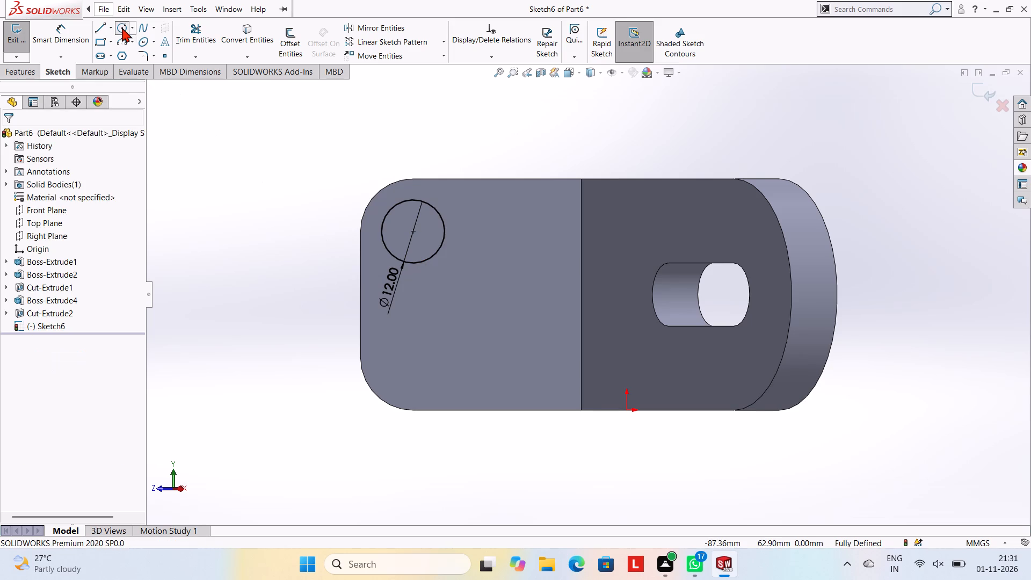
click(414, 356)
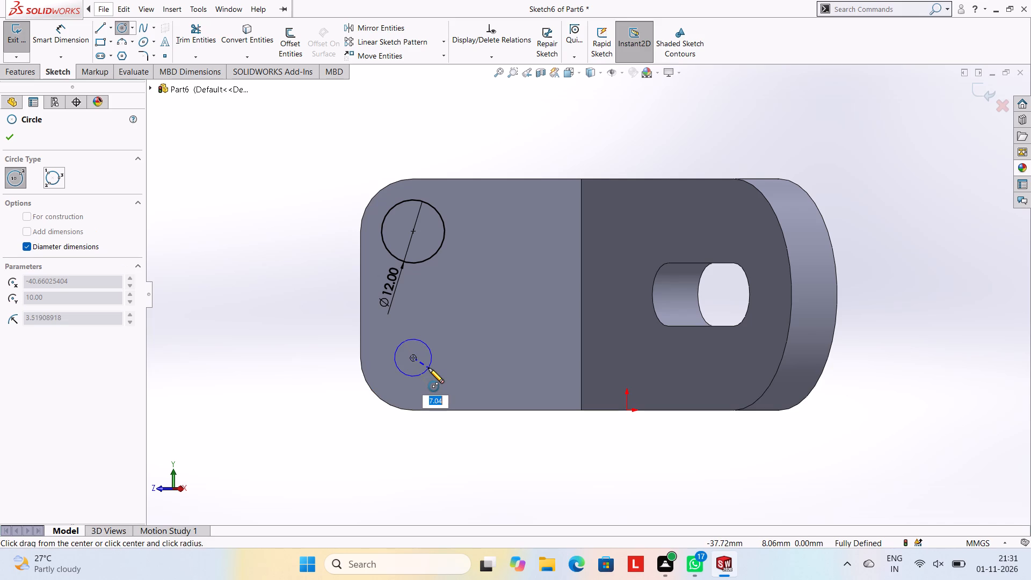
text(12)
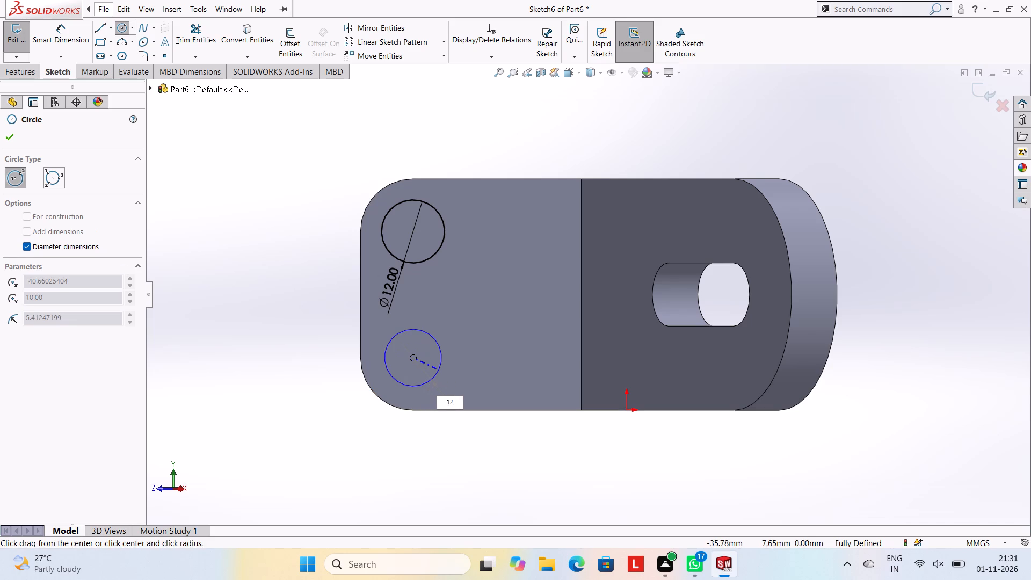
key(Return)
key(Escape)
key(Escape)
key(Escape)
key(Escape)
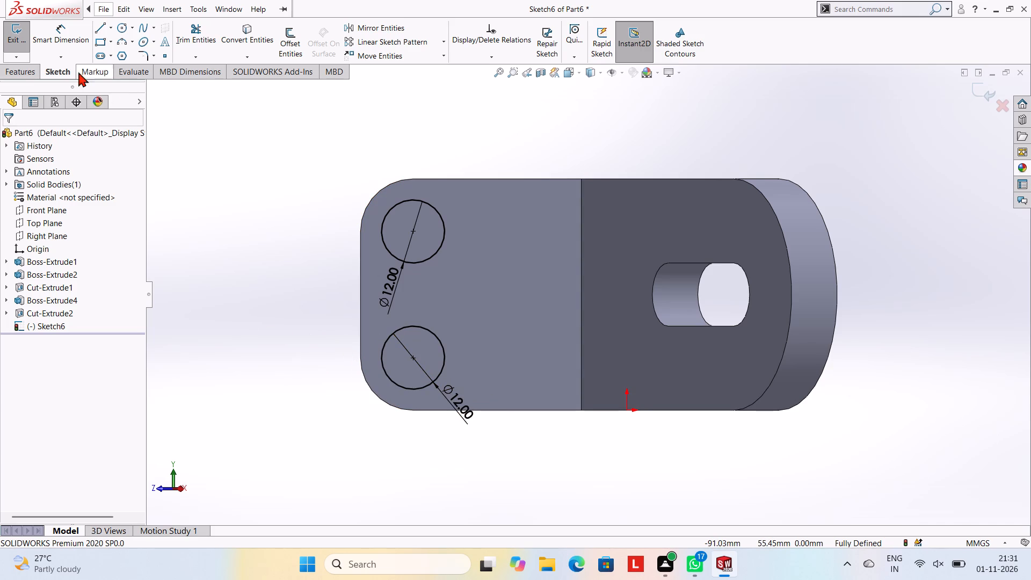
Cut-extrude the two 12 mm circles into the angled section with a blind depth of 3 mm.
click(24, 75)
click(190, 26)
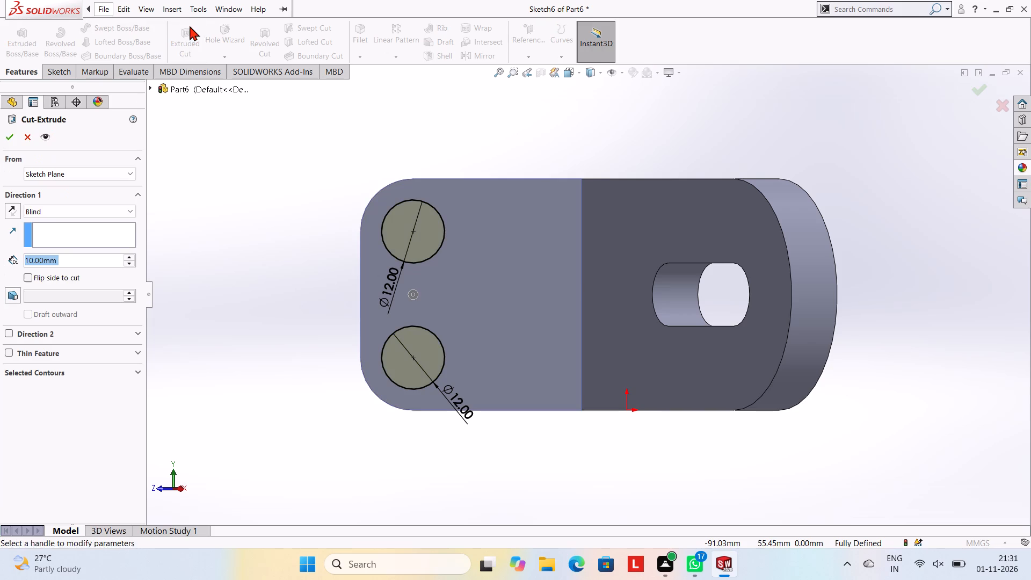
key(3)
key(Return)
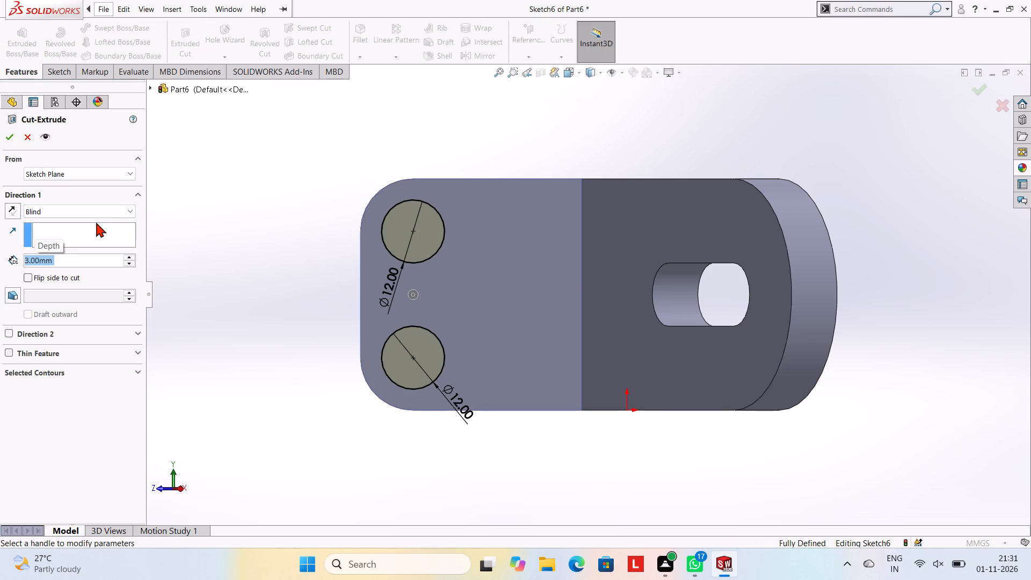
click(11, 135)
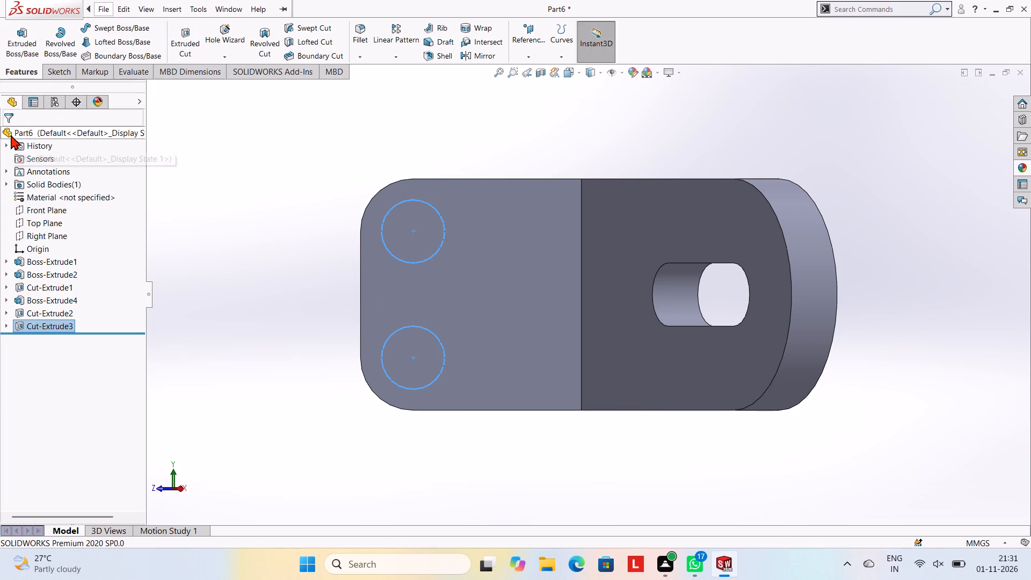
click(228, 238)
Start a sketch on the upper recess's floor and draw a 6 mm diameter circle concentric with that recess.
middle_drag(299, 270, 337, 186)
middle_drag(423, 254, 393, 260)
click(393, 260)
click(441, 230)
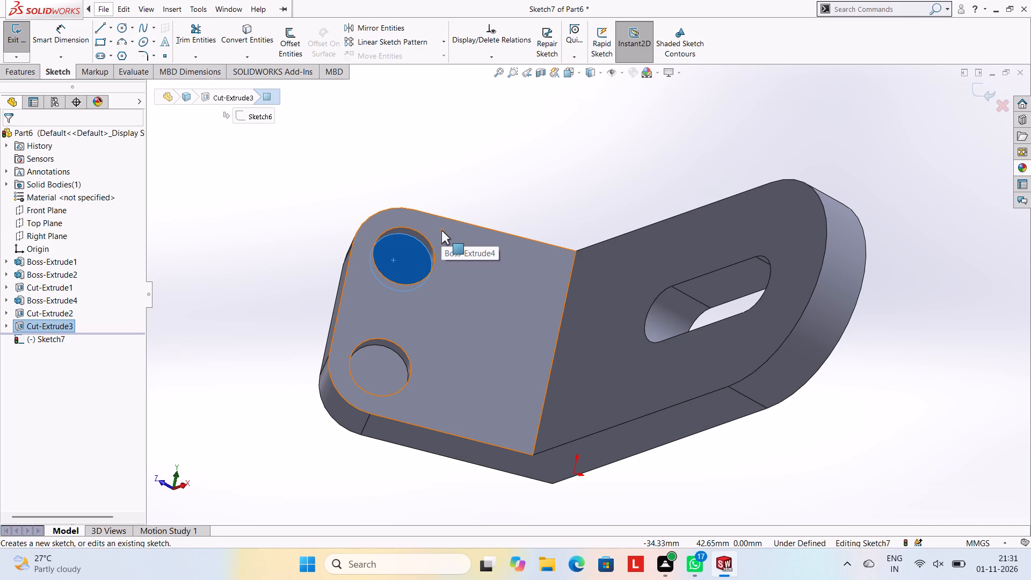
key(ctrl+8)
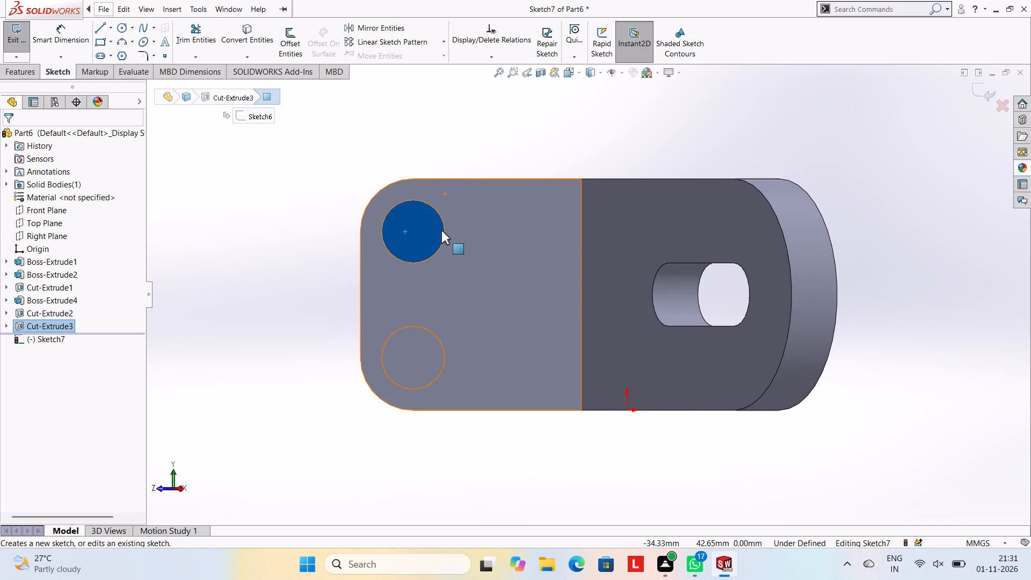
click(124, 27)
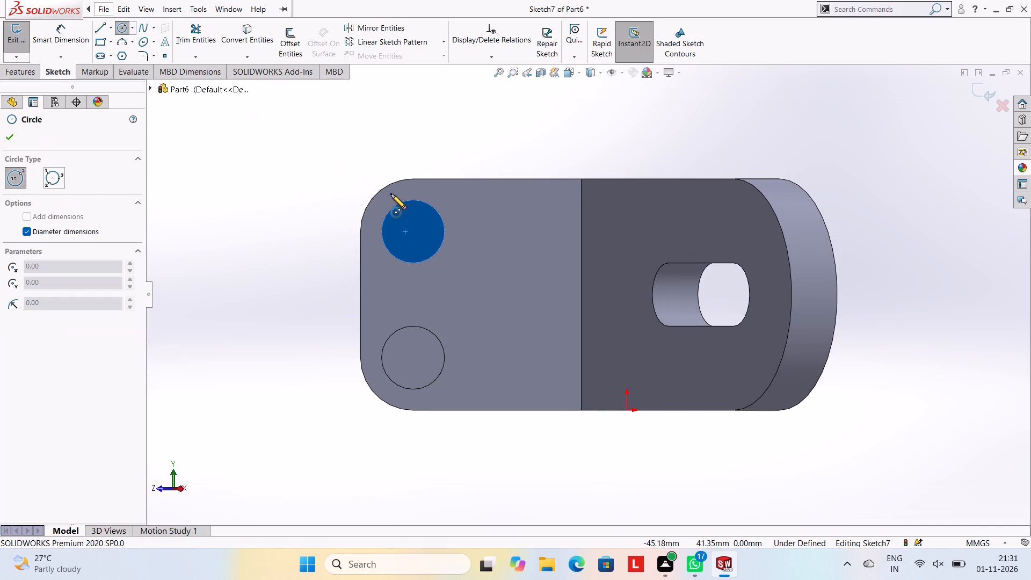
scroll(395, 206, down, 2)
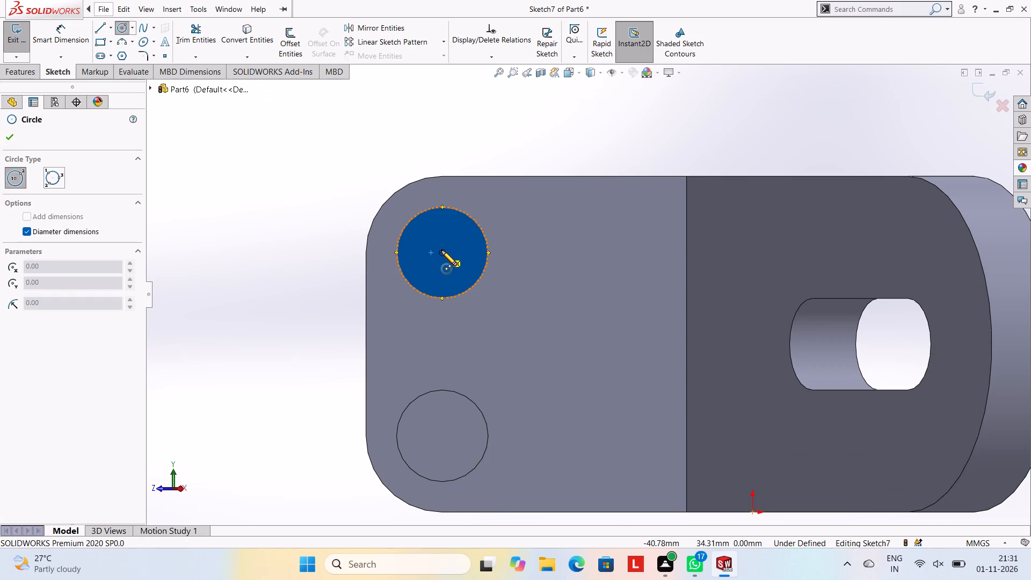
click(443, 252)
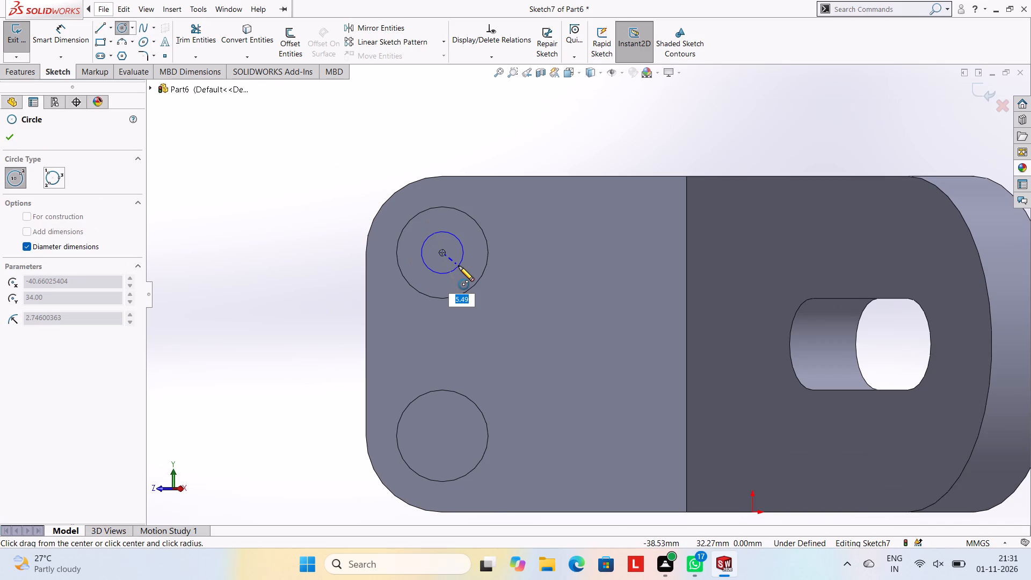
key(6)
key(Return)
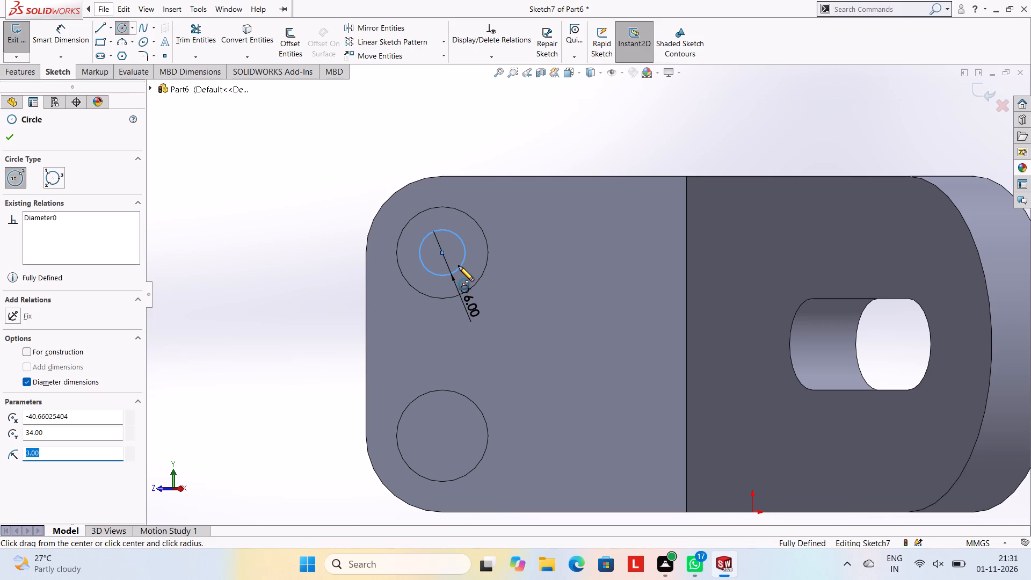
key(Escape)
key(Escape)
key(Escape)
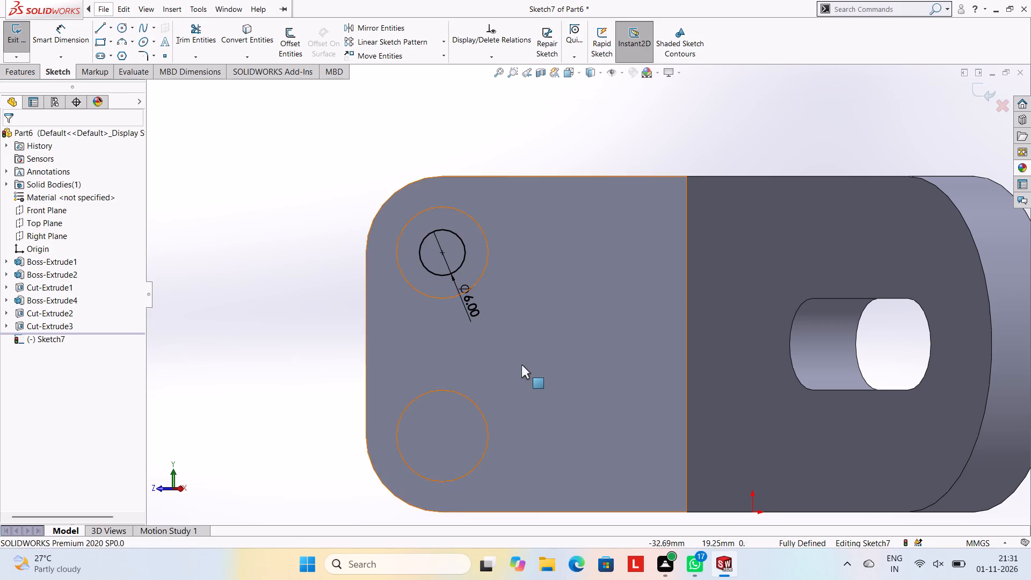
Sketch a 6 mm diameter circle concentric with the lower 12 mm recess.
scroll(529, 365, up, 2)
click(116, 28)
scroll(412, 236, down, 3)
scroll(638, 481, up, 3)
scroll(627, 455, down, 3)
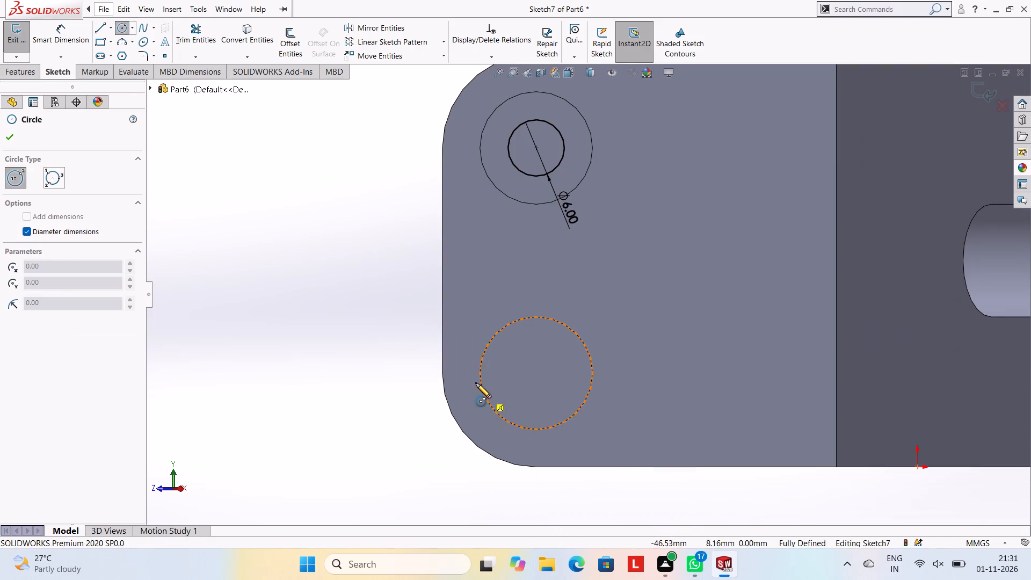
click(535, 373)
key(6)
key(Return)
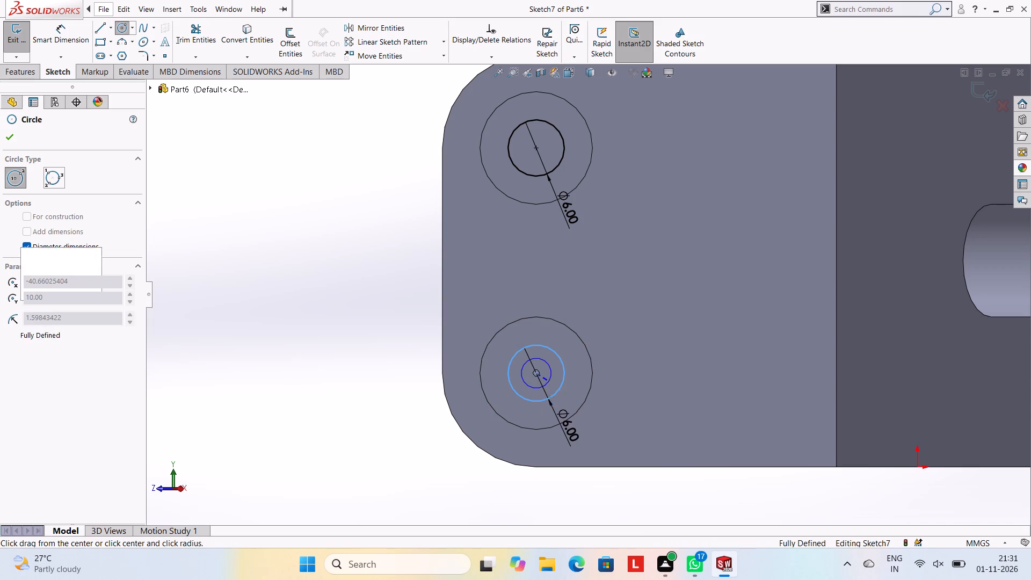
key(Escape)
key(Escape)
key(Escape)
key(Escape)
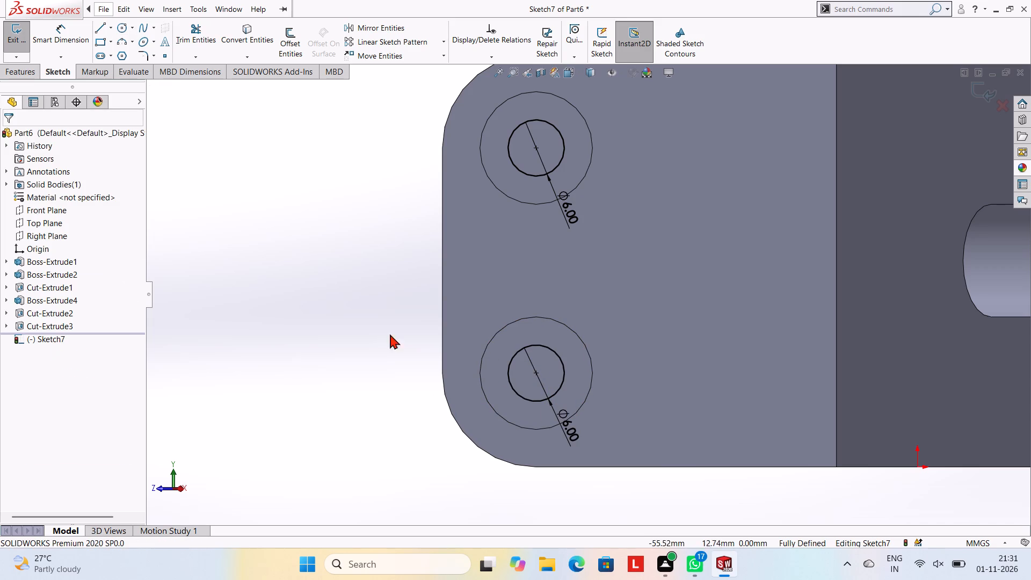
Cut-extrude the two 6 mm circles through the angled section with a blind depth of 10 mm.
click(26, 68)
click(184, 41)
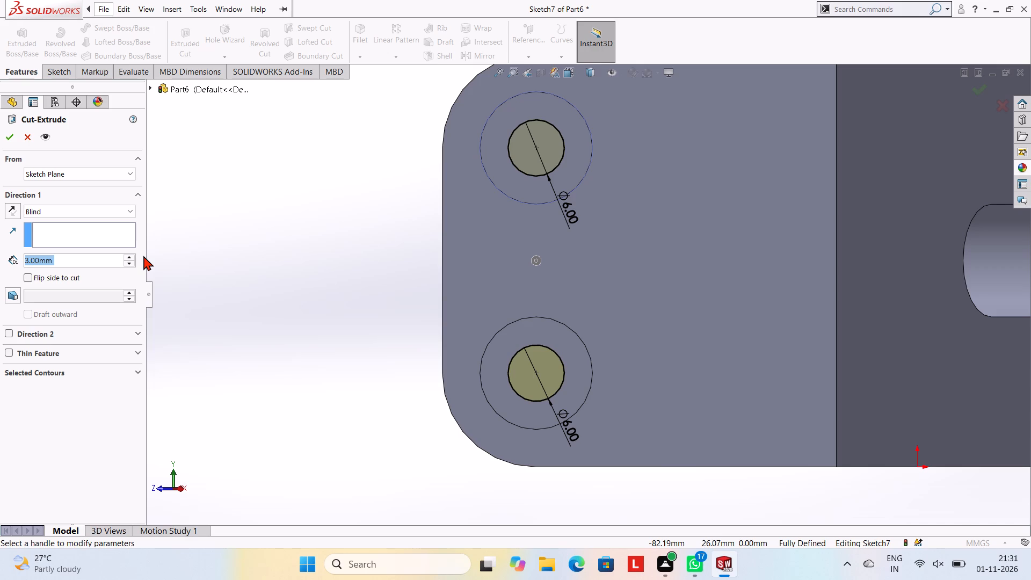
text(10)
key(Return)
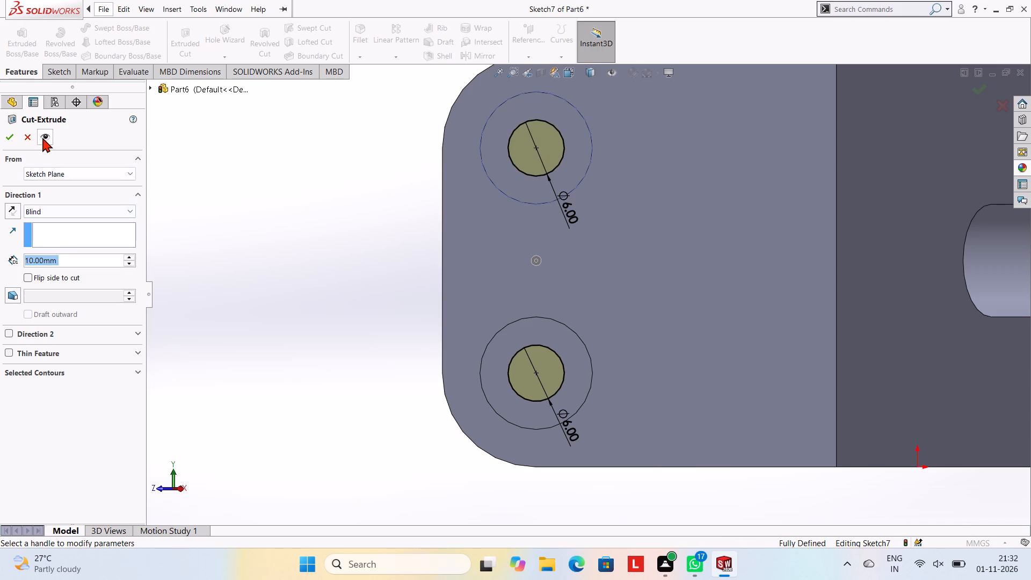
click(11, 133)
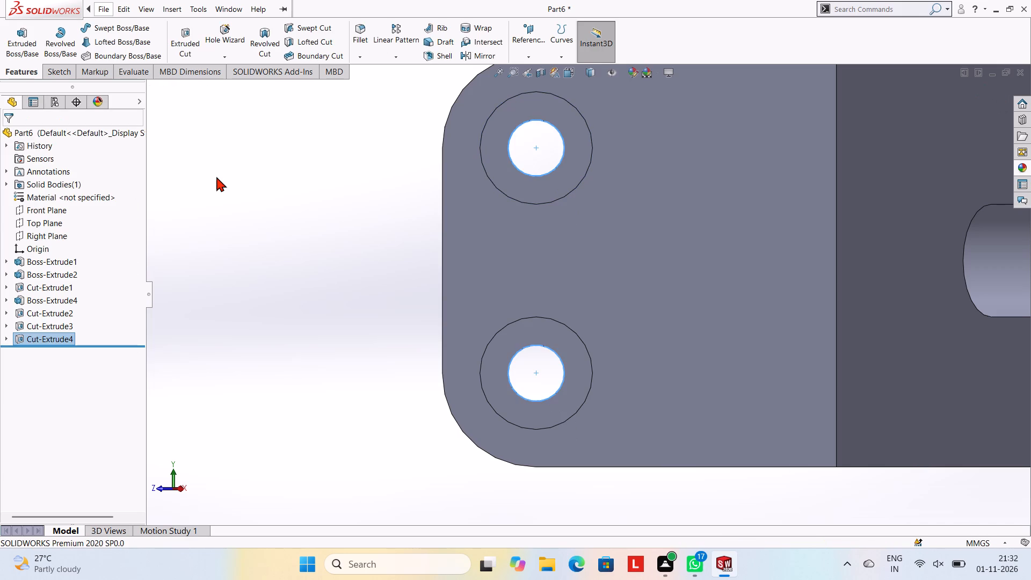
click(216, 177)
Start a sketch on the bracket's side face and draw a 25 mm line from the inner bend corner along the base's top edge.
middle_drag(474, 360, 557, 237)
scroll(598, 266, up, 2)
middle_drag(650, 324, 583, 315)
scroll(590, 369, up, 1)
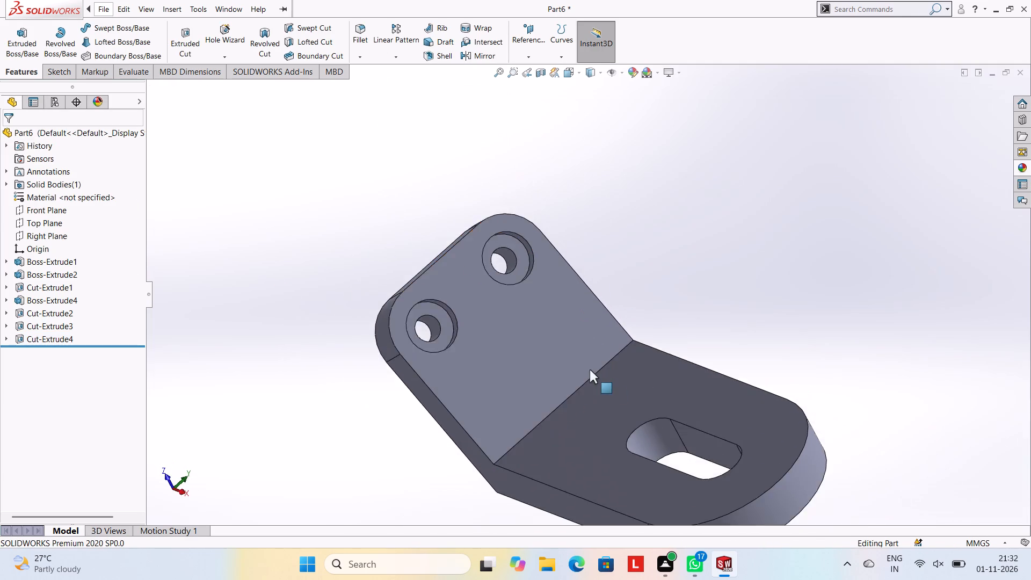
scroll(590, 369, up, 2)
middle_drag(644, 397, 698, 296)
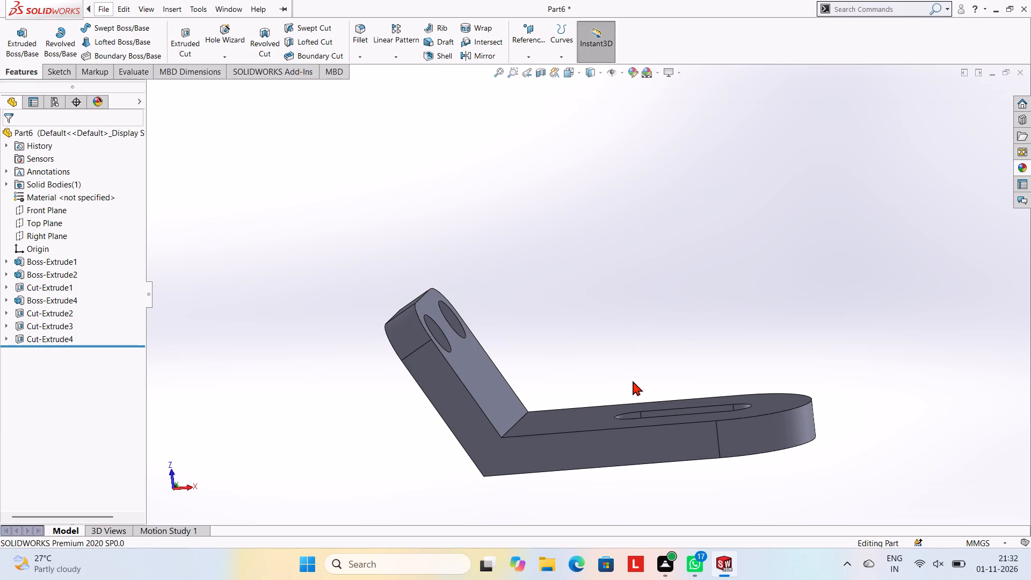
middle_drag(627, 385, 630, 381)
middle_drag(630, 381, 636, 332)
click(510, 429)
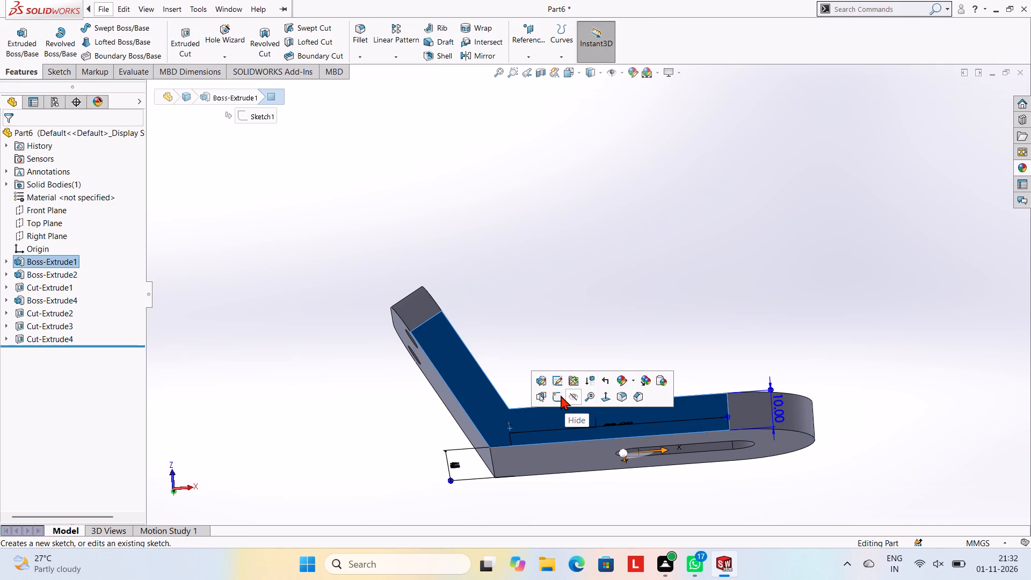
click(561, 395)
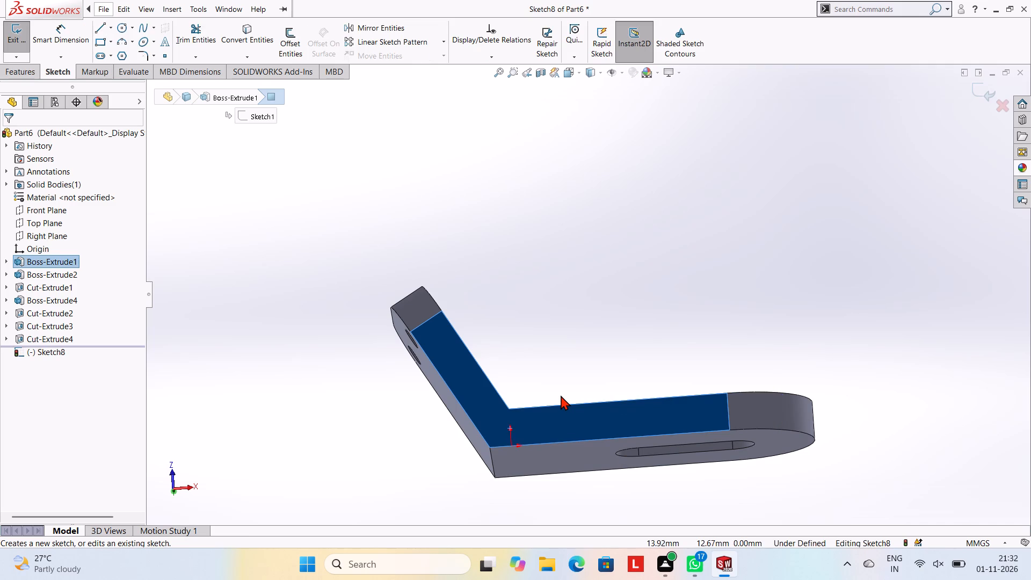
key(ctrl+8)
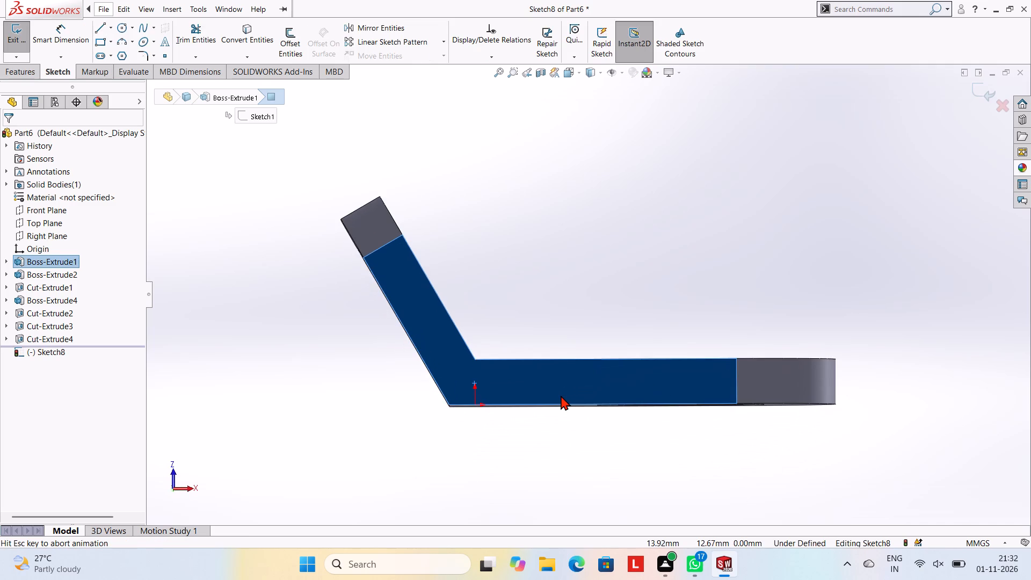
click(331, 90)
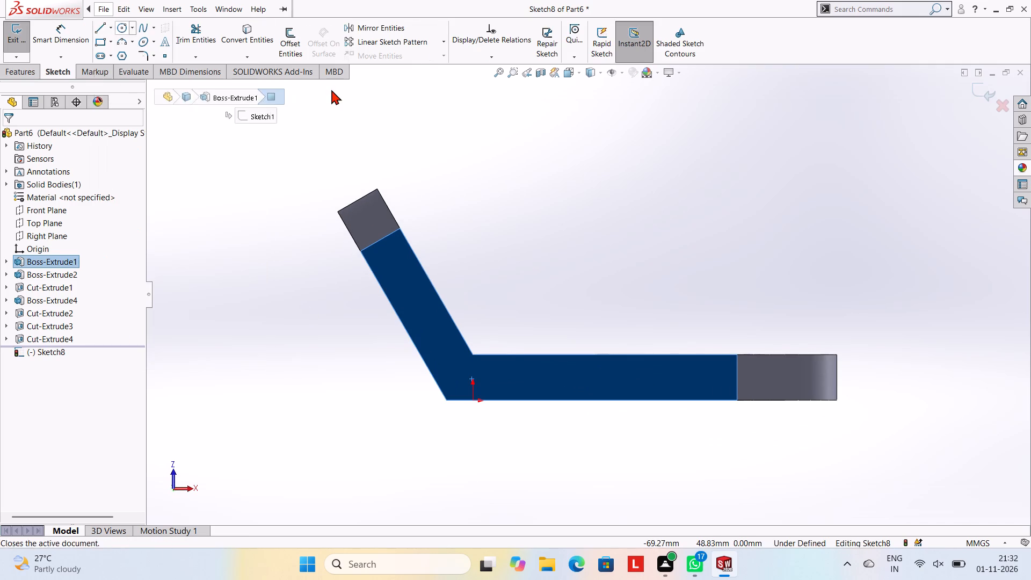
click(96, 25)
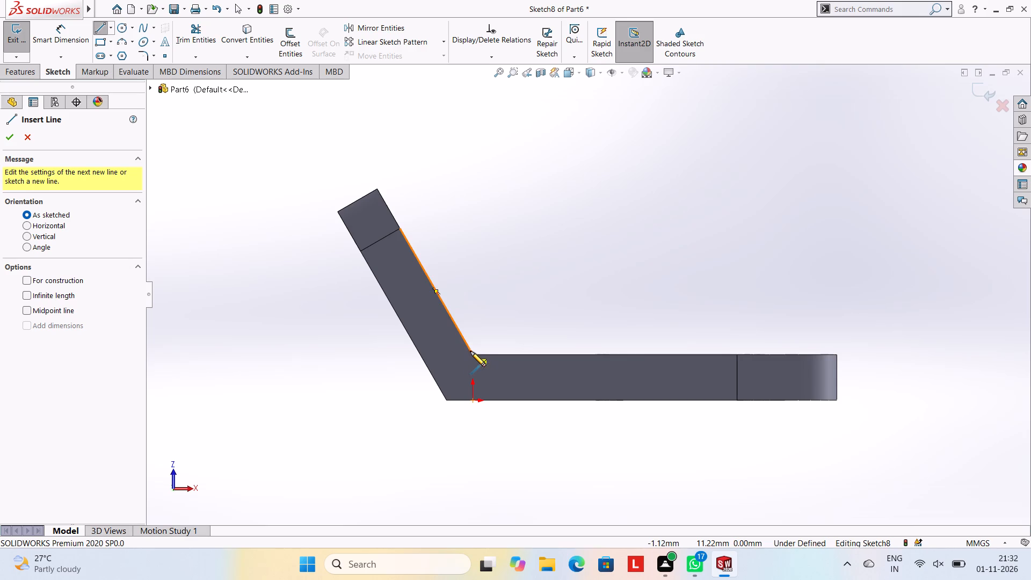
click(473, 354)
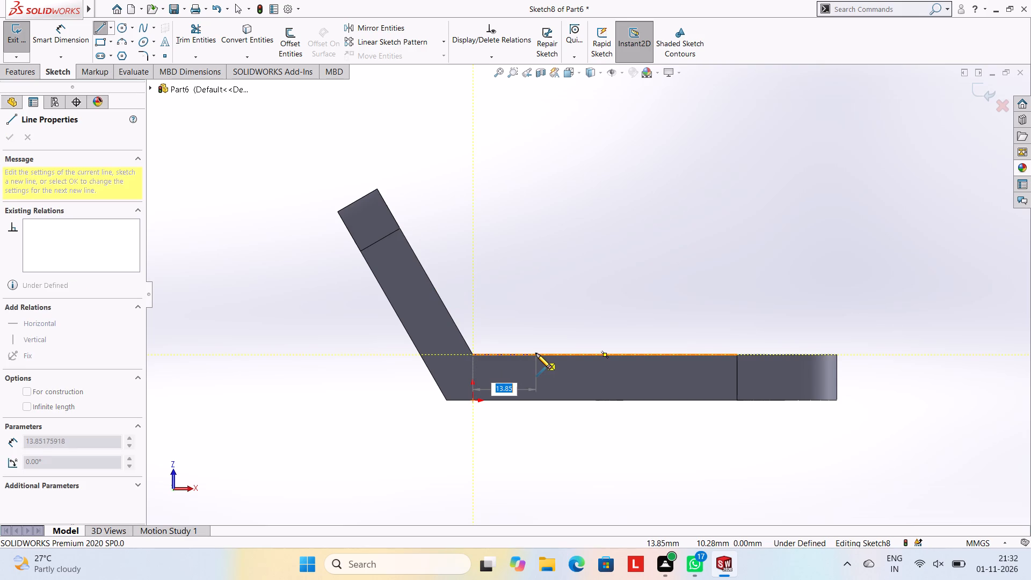
text(25)
key(Return)
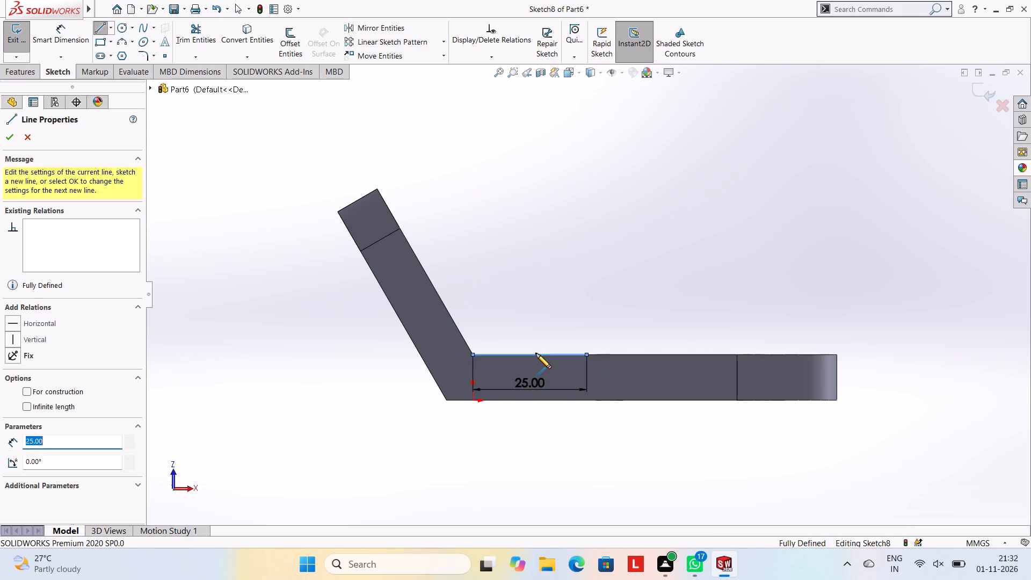
Close the triangle with lines to the angled section's top inner corner and back down to the inner bend corner.
click(379, 189)
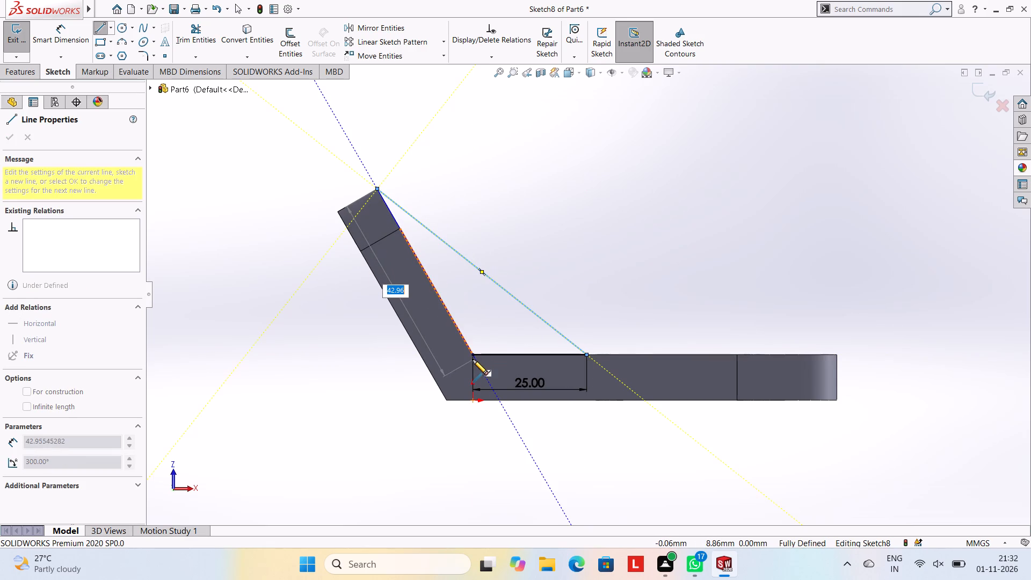
click(473, 355)
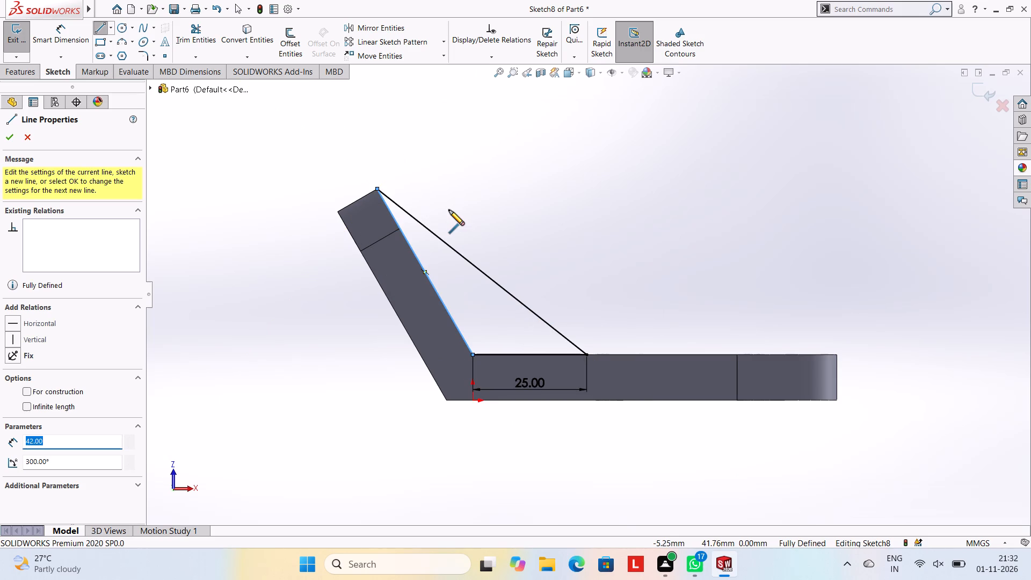
key(Escape)
key(Escape)
key(Escape)
Extrude the triangle as a merged boss with a blind depth of 44 mm, reversed to run across the bracket's width.
middle_drag(503, 217, 514, 213)
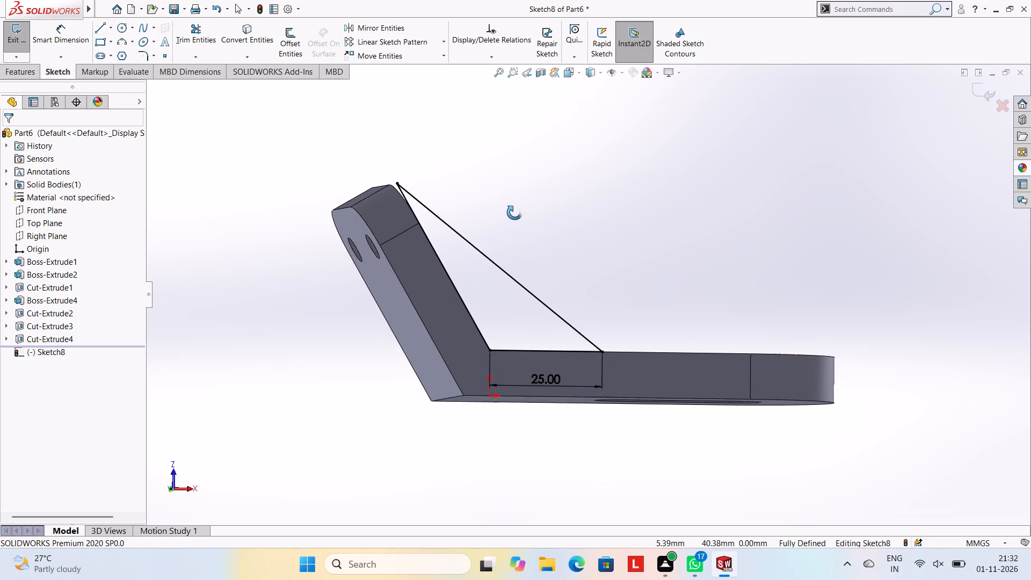
middle_drag(514, 213, 502, 211)
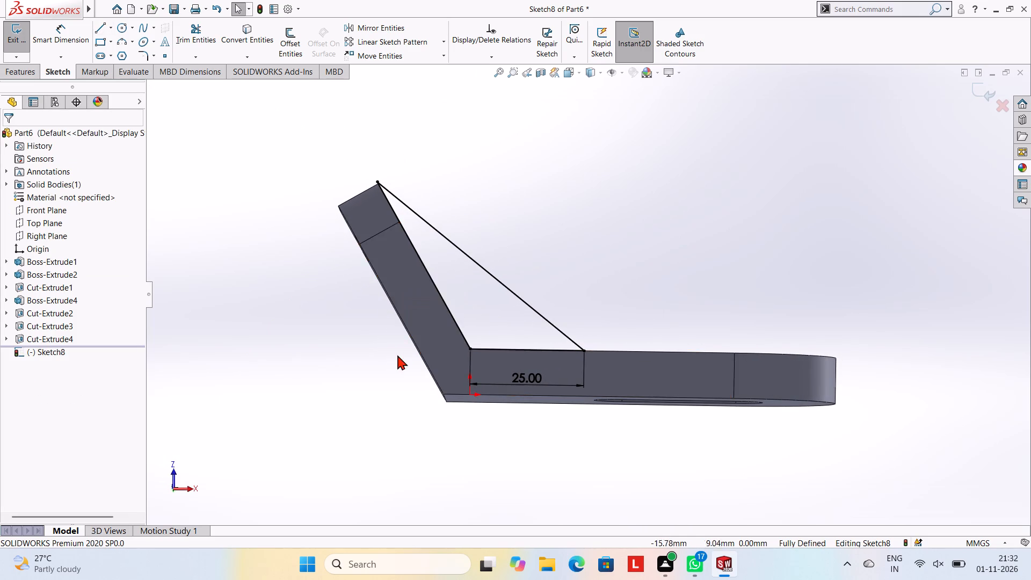
click(27, 73)
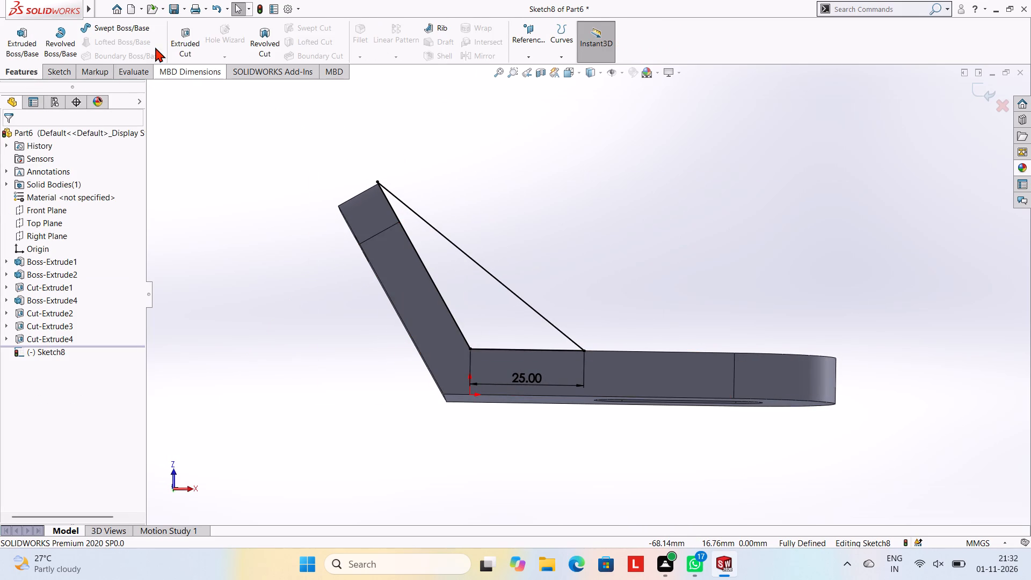
click(13, 51)
middle_drag(259, 227, 238, 267)
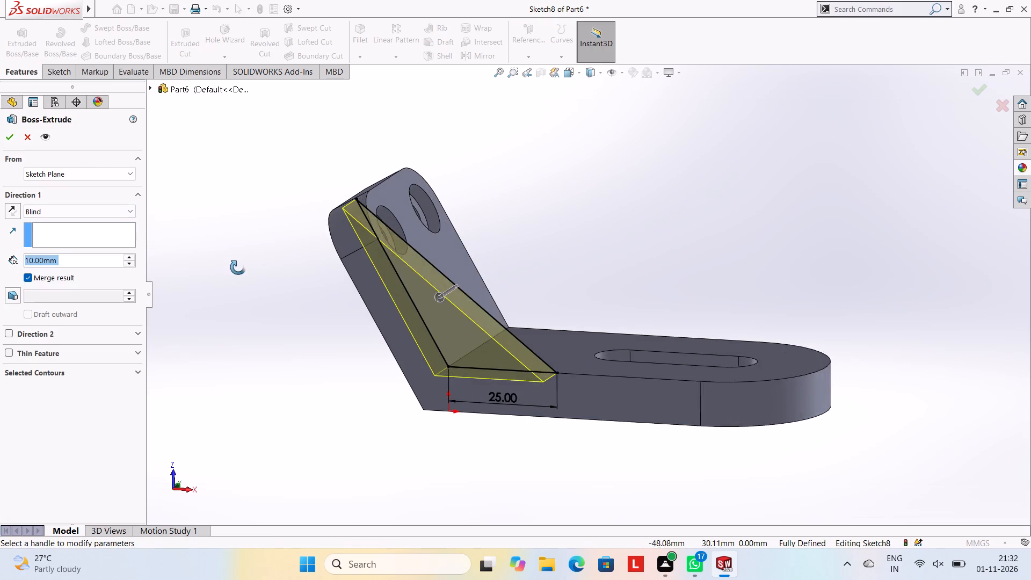
middle_drag(238, 267, 232, 283)
click(14, 216)
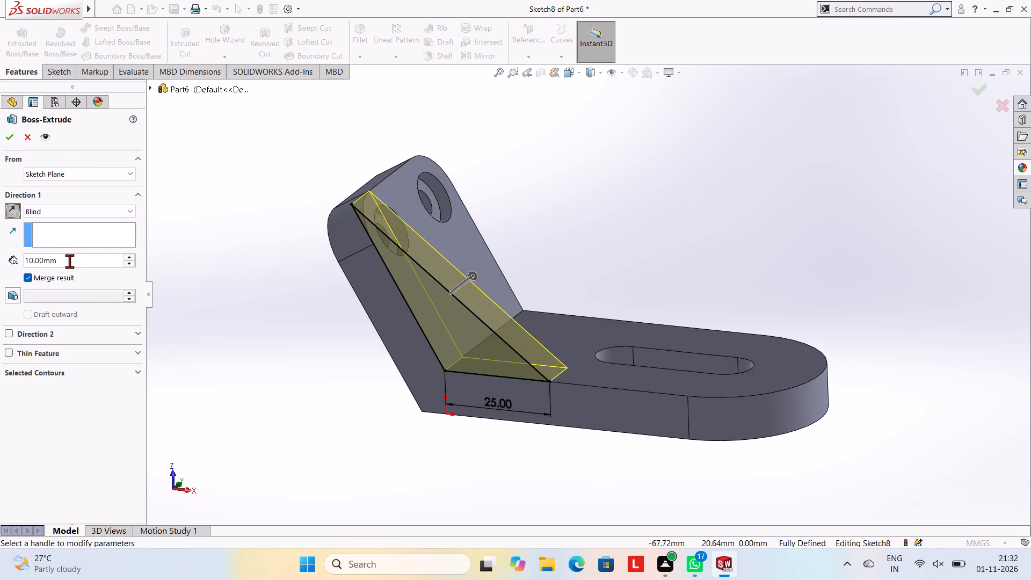
click(69, 262)
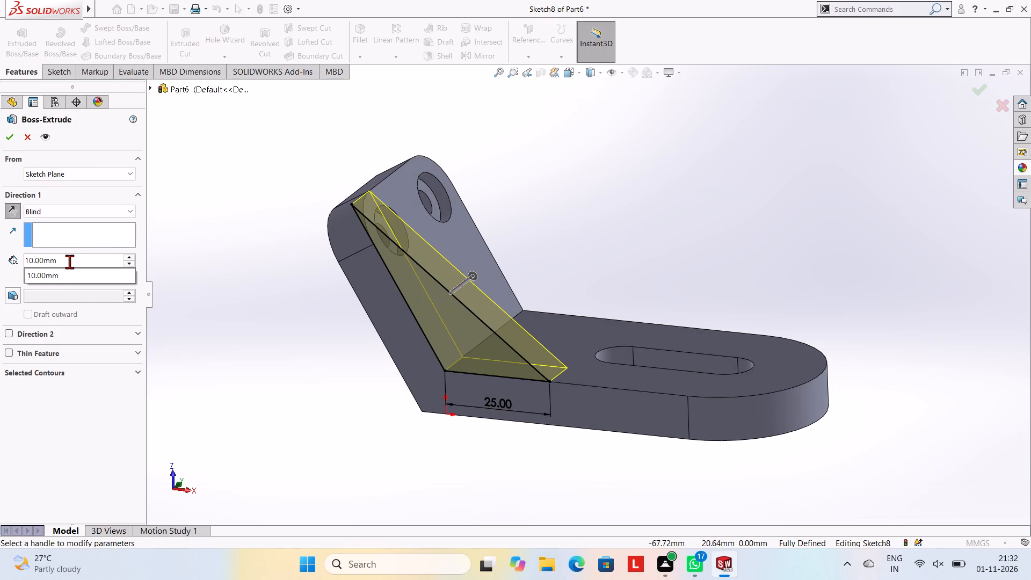
key(BackSpace)
key(BackSpace)
key(BackSpace)
key(BackSpace)
key(BackSpace)
key(BackSpace)
key(BackSpace)
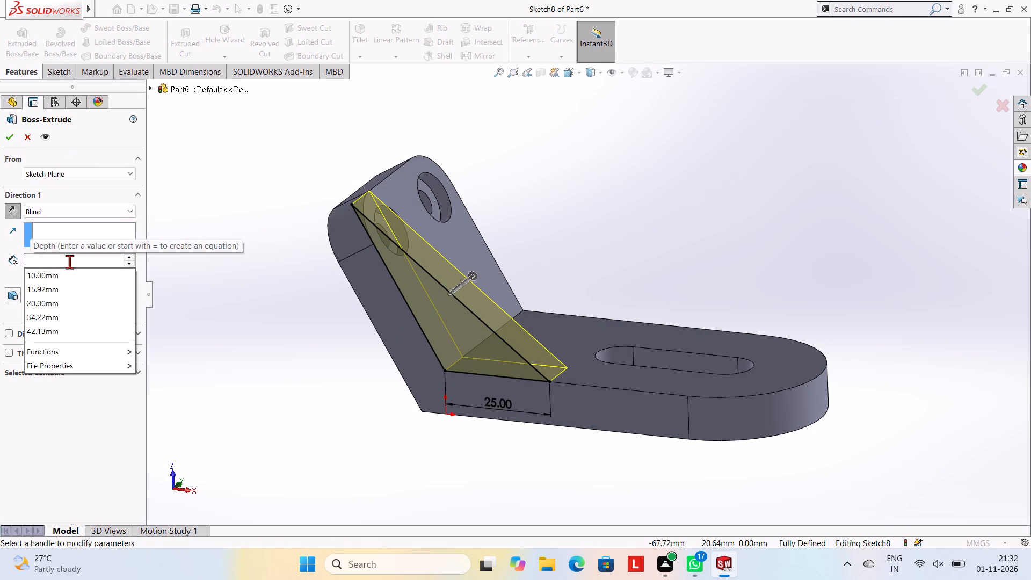
text(44)
key(Return)
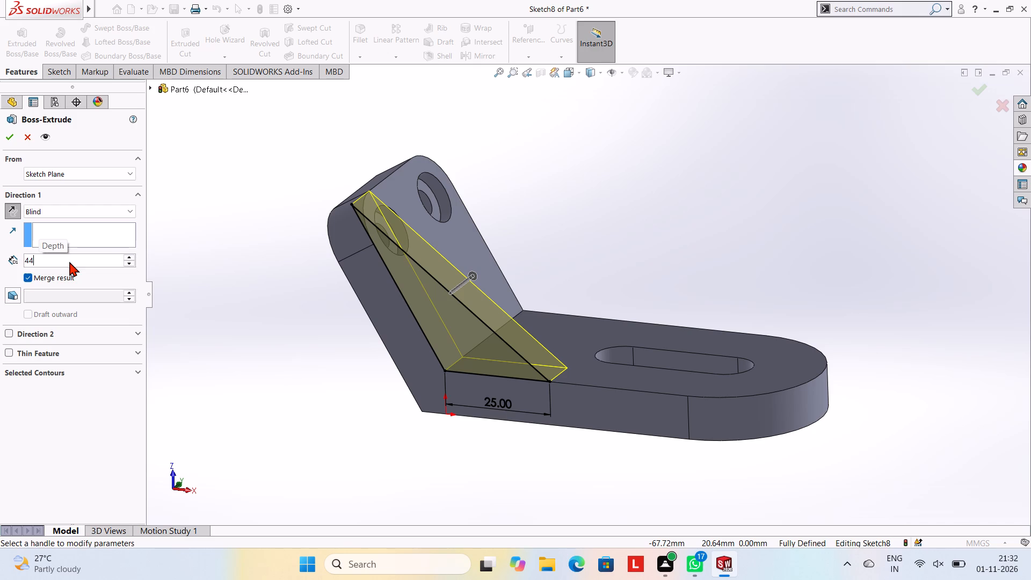
click(14, 141)
click(244, 193)
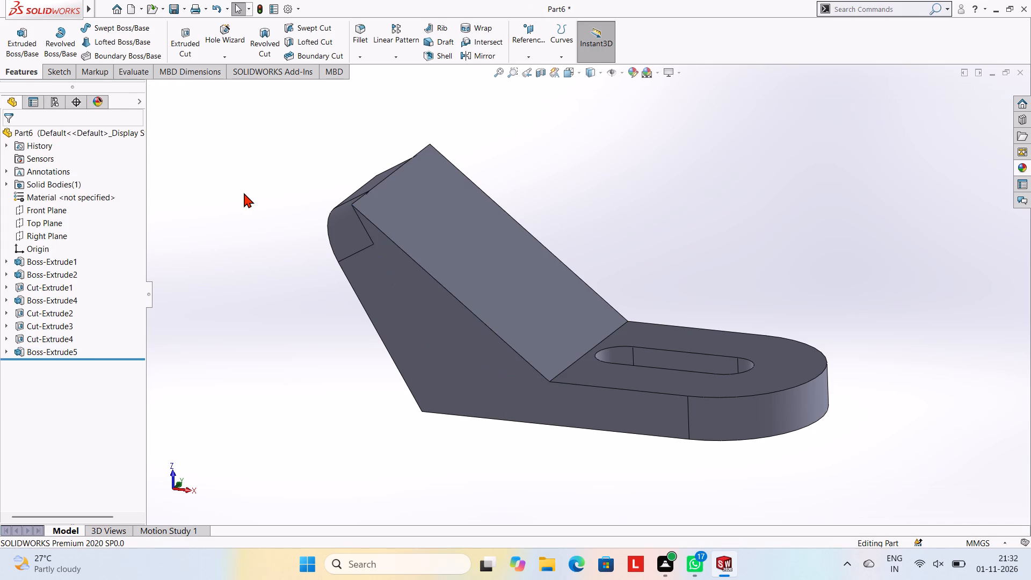
On the same side face, sketch a narrower triangle along the gusset's sloped edge, with a base about 20 mm long ending at the gusset's foot.
middle_drag(352, 233, 435, 179)
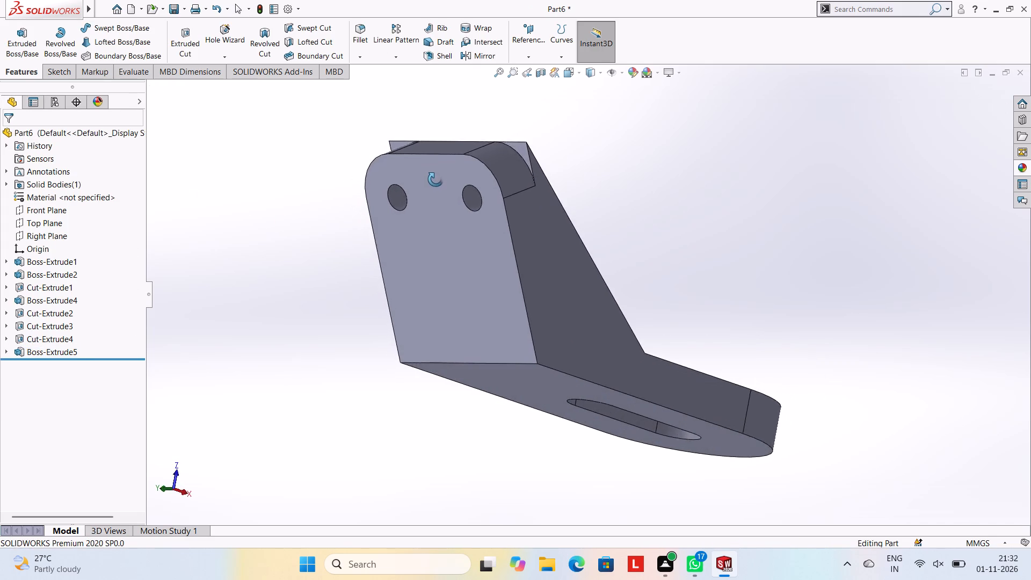
middle_drag(435, 179, 378, 208)
click(453, 269)
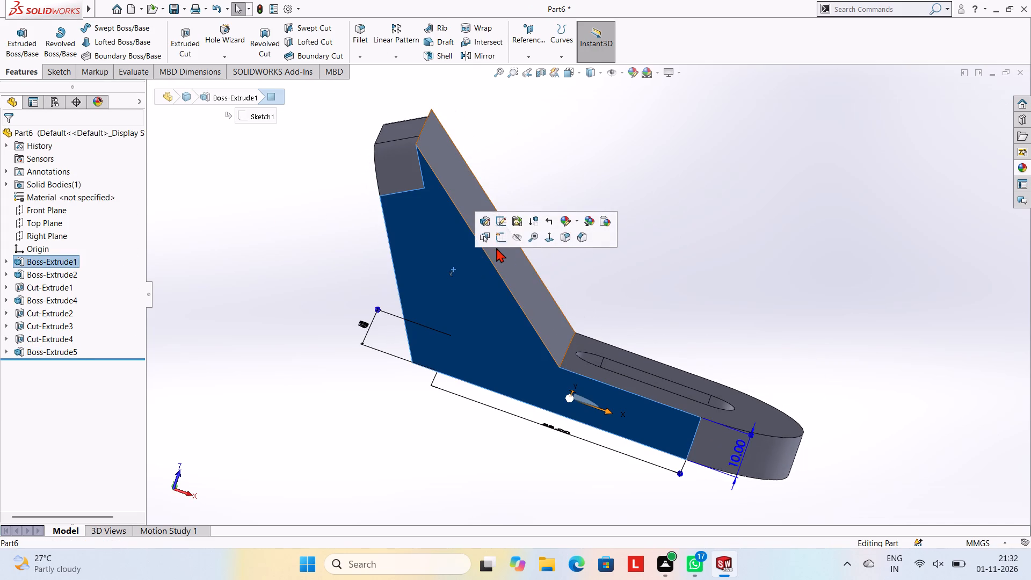
click(499, 237)
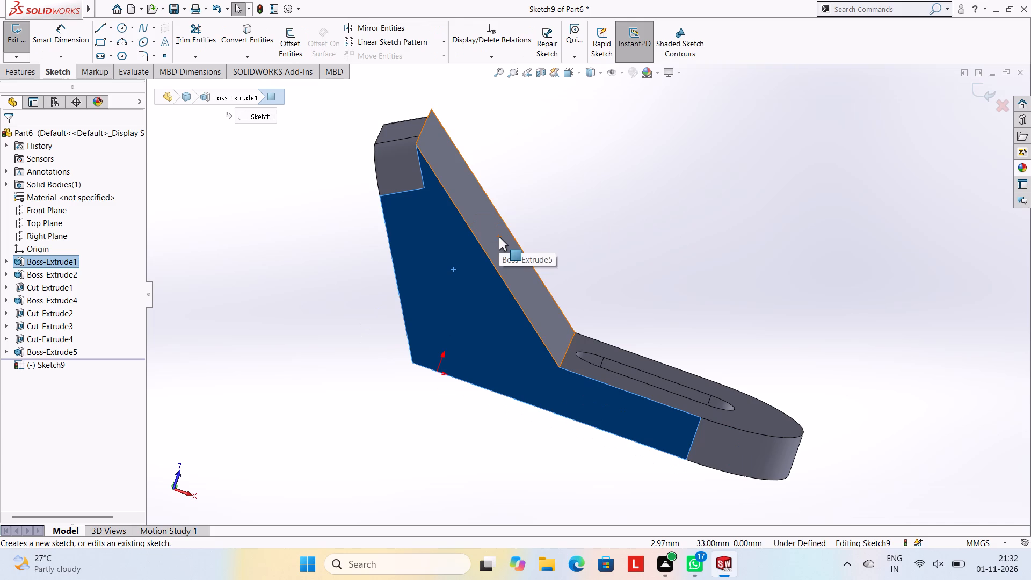
key(ctrl+8)
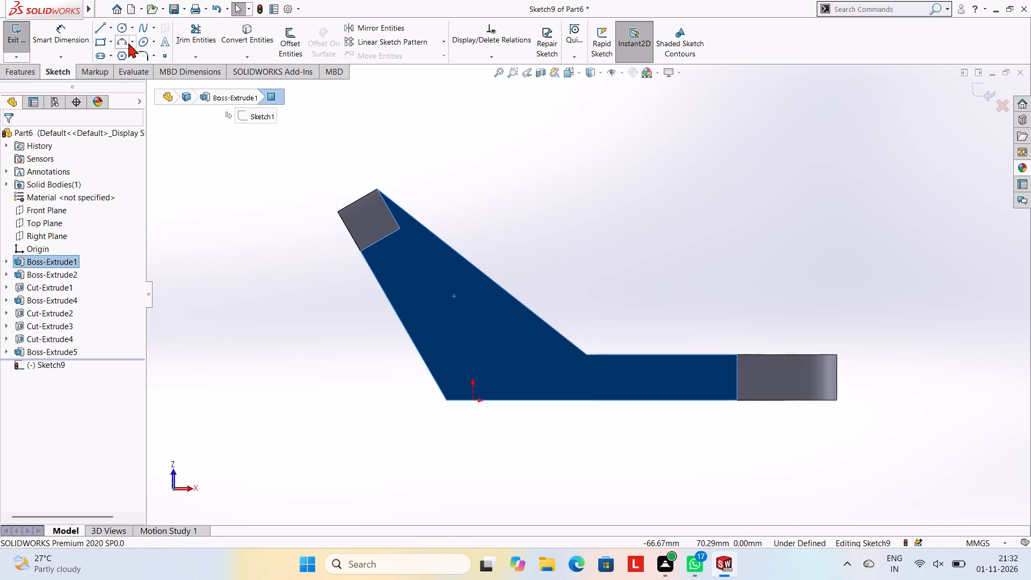
click(97, 21)
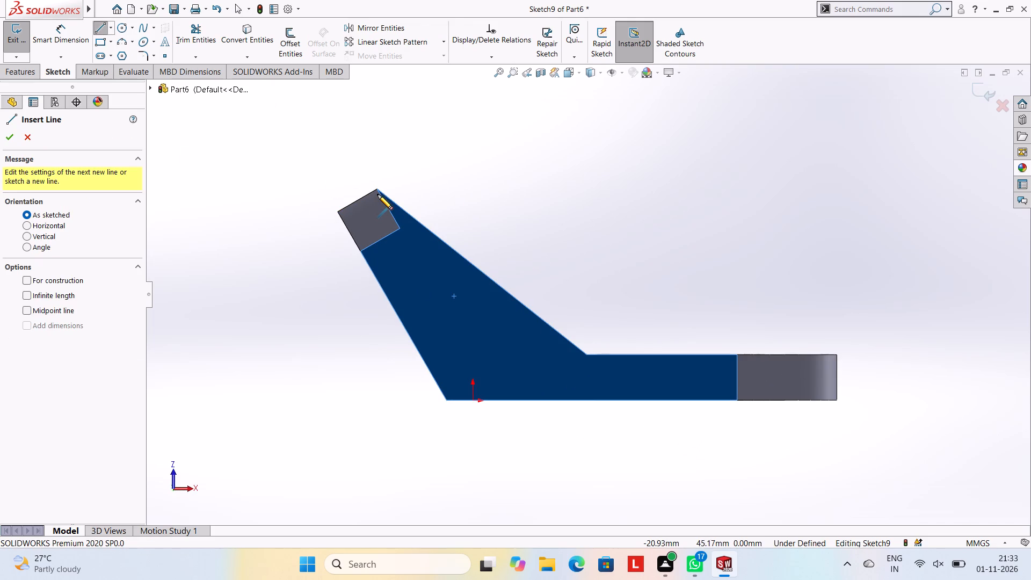
click(377, 187)
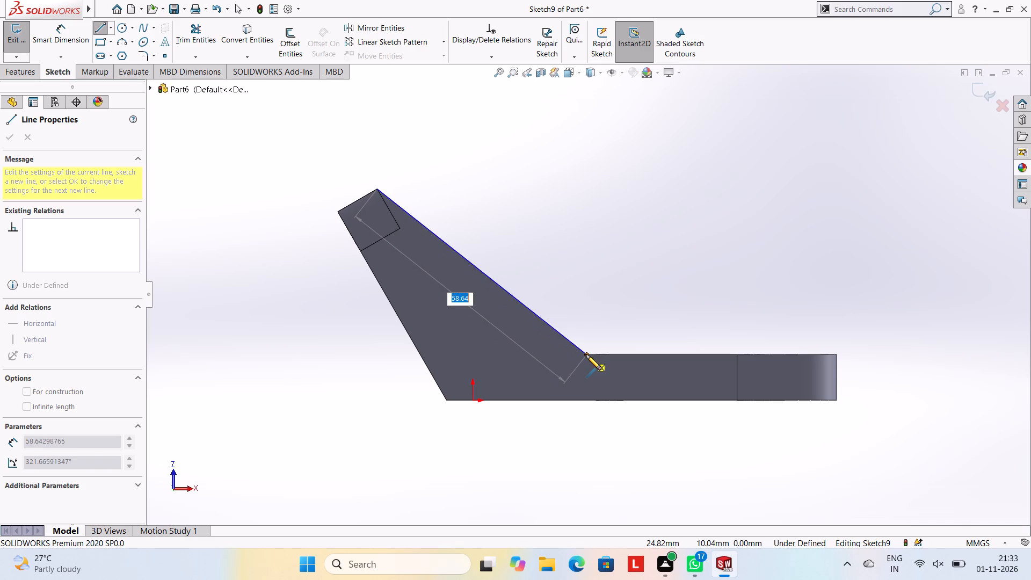
click(495, 357)
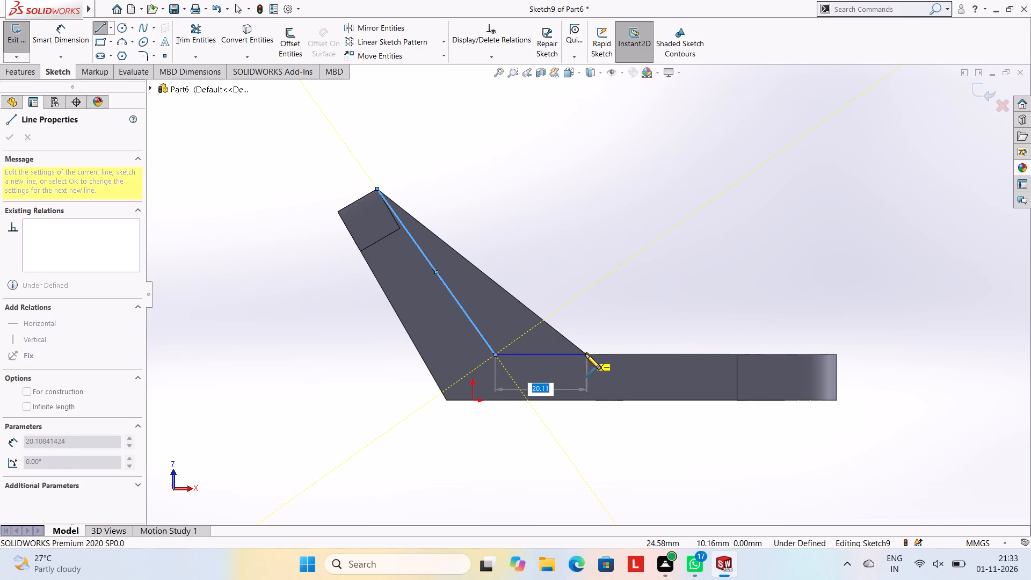
click(586, 354)
click(379, 189)
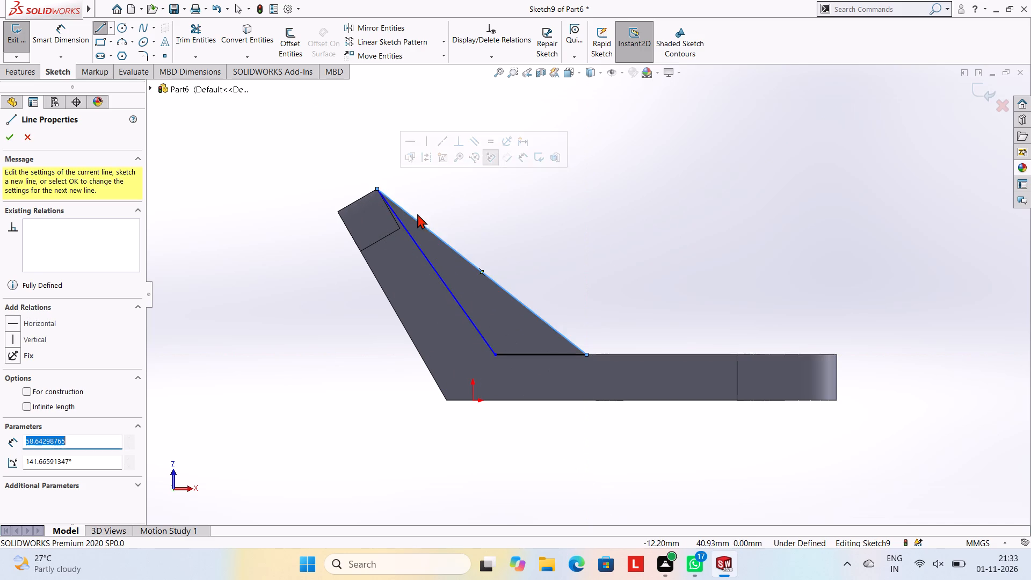
key(Escape)
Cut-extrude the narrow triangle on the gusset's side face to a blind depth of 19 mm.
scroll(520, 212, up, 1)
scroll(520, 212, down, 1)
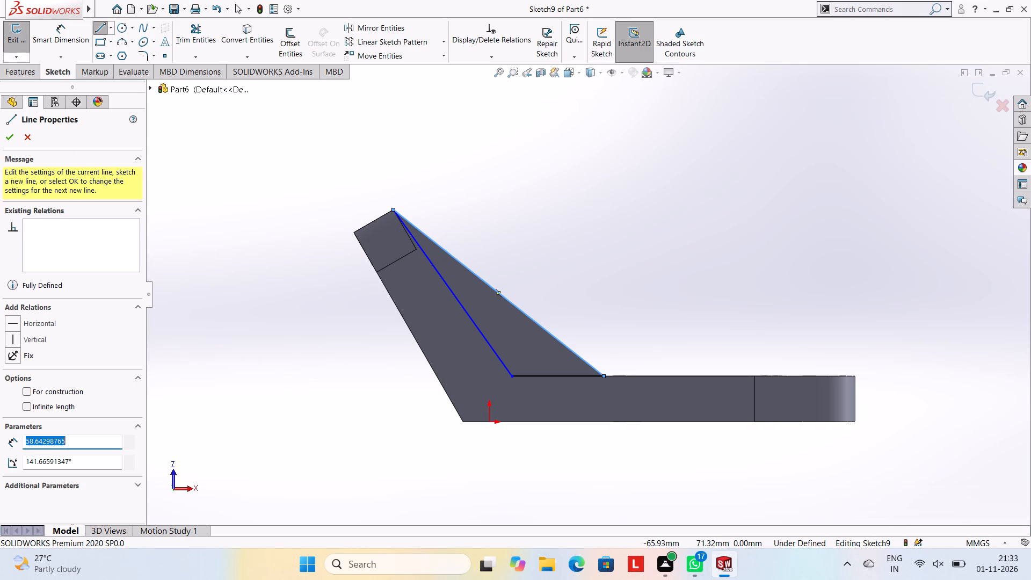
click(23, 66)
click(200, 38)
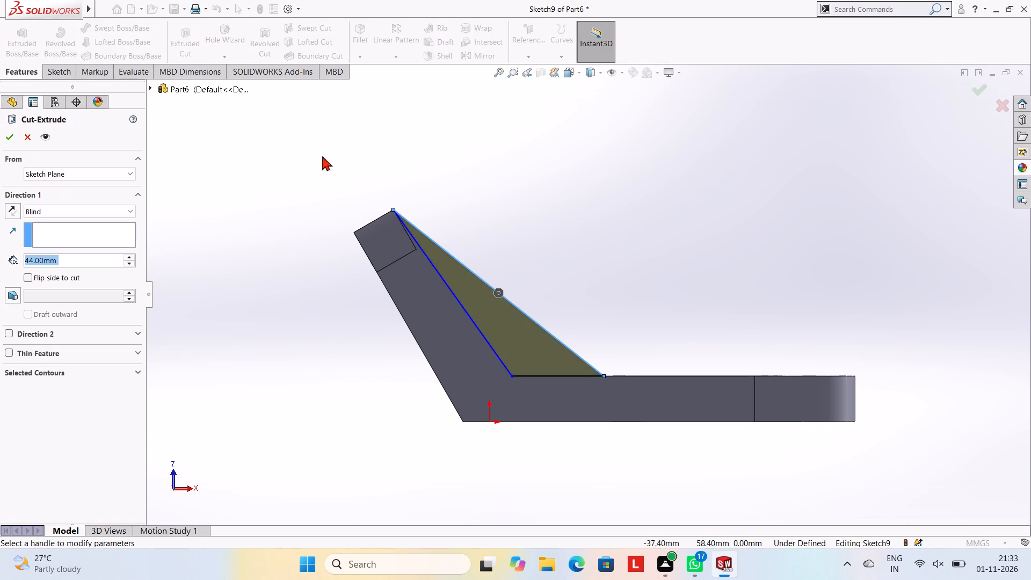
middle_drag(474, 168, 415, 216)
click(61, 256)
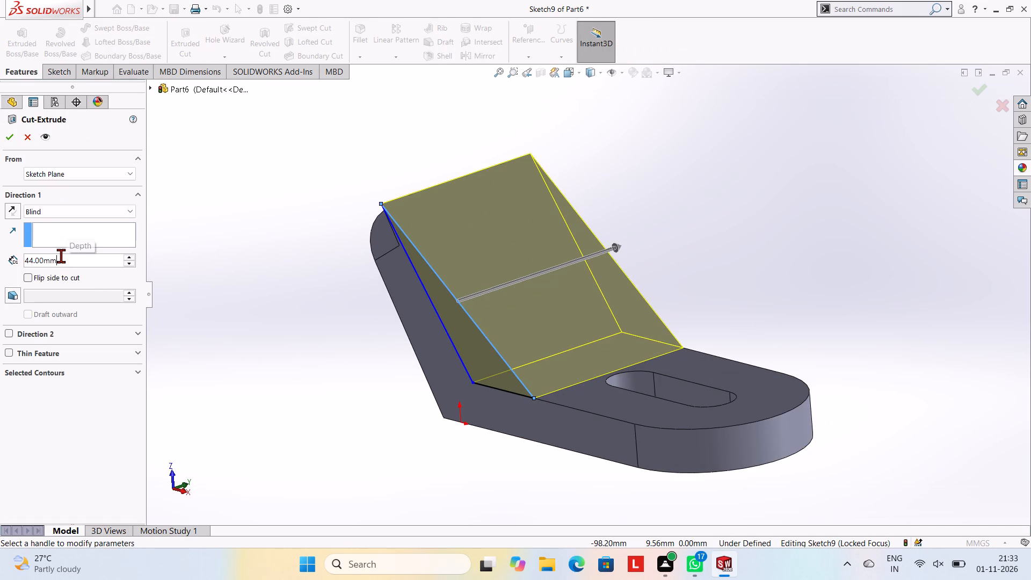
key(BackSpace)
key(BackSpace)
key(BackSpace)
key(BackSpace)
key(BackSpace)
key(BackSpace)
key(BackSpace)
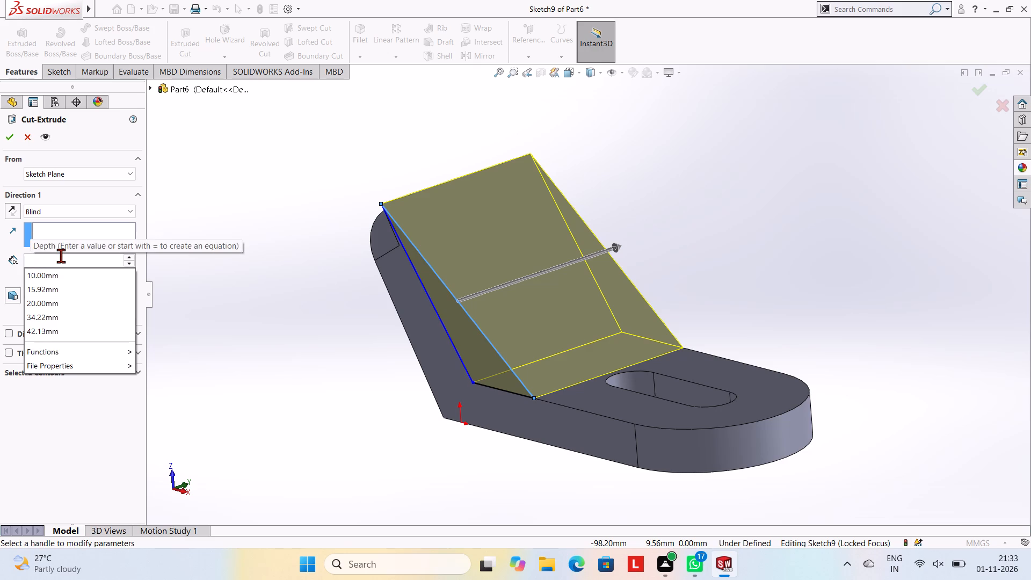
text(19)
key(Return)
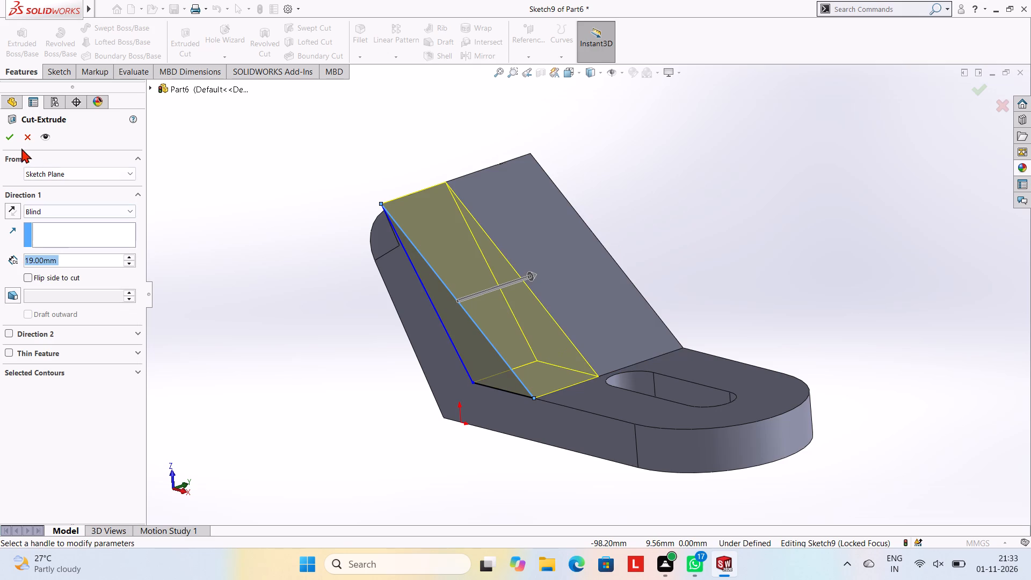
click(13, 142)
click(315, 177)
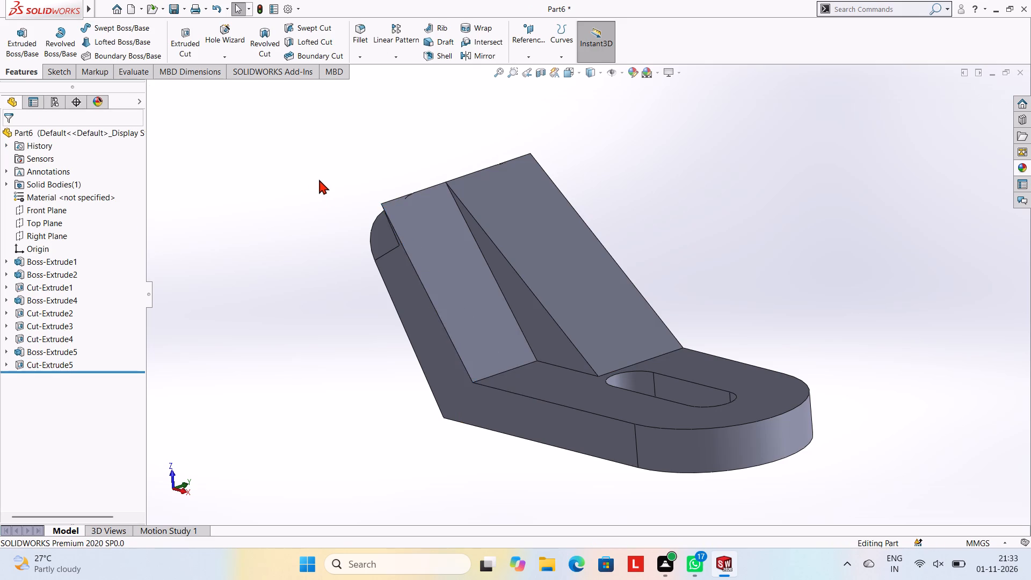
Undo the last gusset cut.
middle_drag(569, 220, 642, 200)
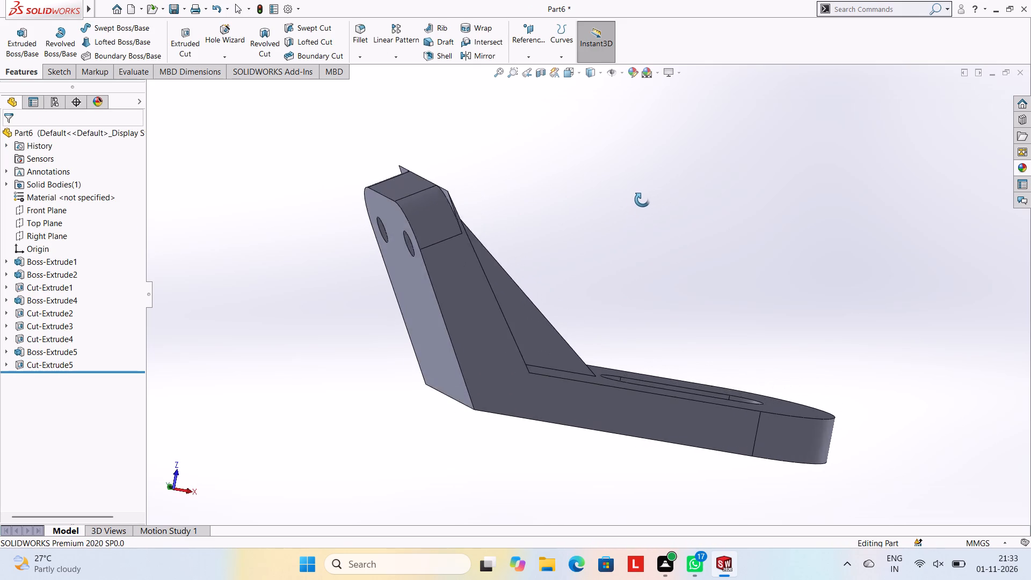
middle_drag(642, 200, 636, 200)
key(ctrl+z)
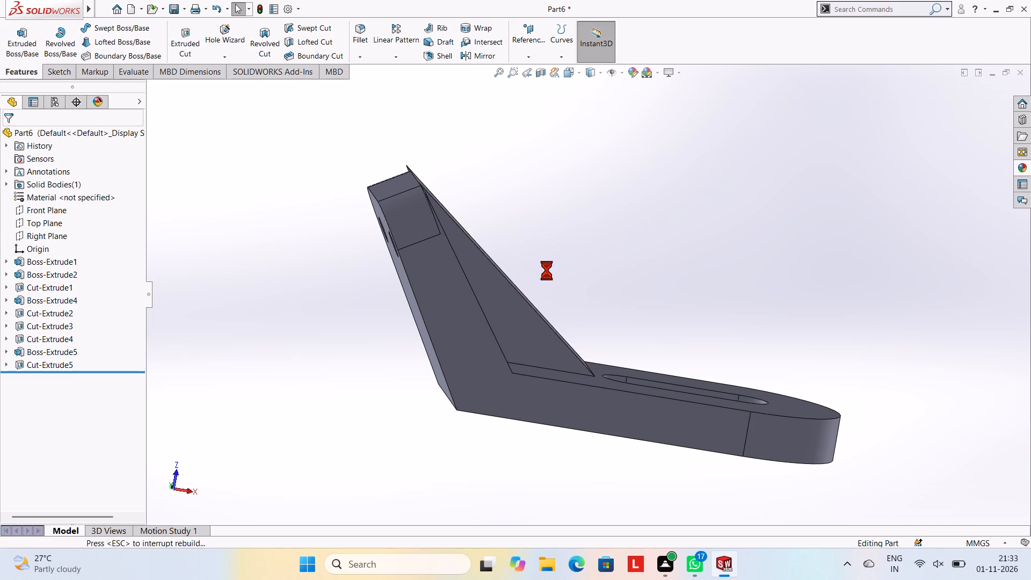
Trim away the triangle's inner sloped line in the side-face sketch.
scroll(476, 269, down, 4)
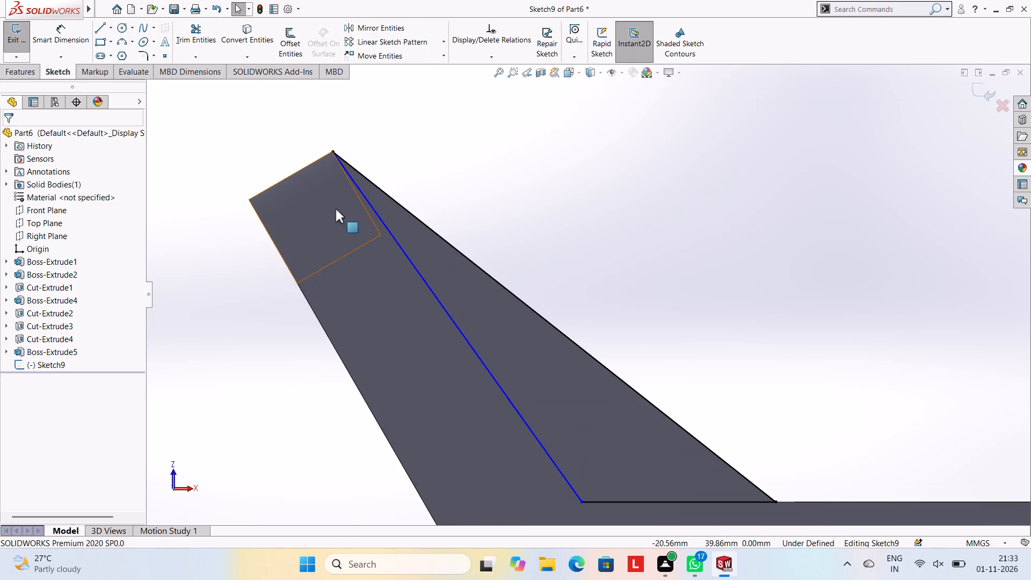
click(195, 41)
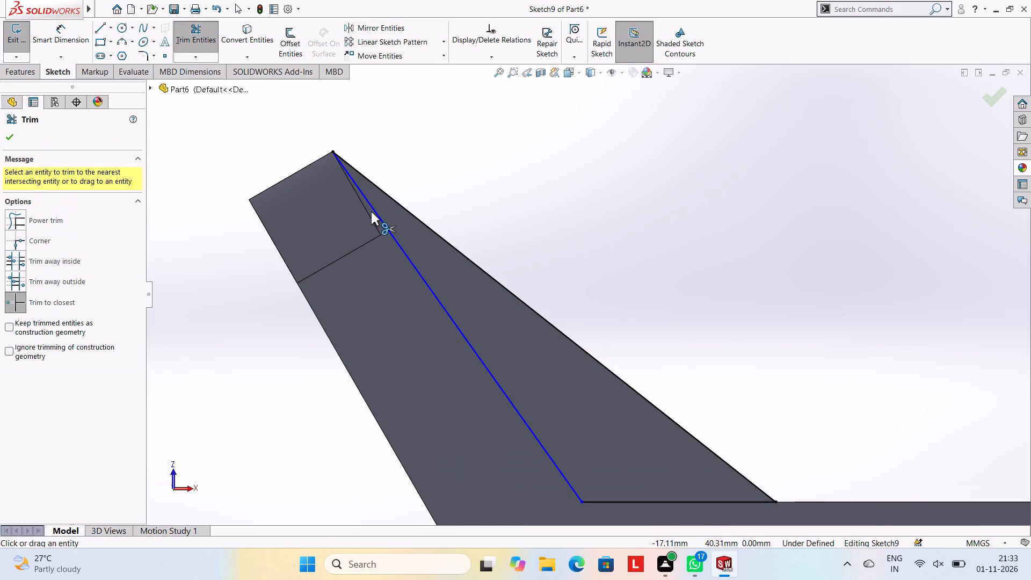
click(375, 213)
Redraw the inner line 42 mm from the angled section's top corner to the inner bend corner, and join it to the base line.
scroll(495, 291, up, 2)
scroll(495, 291, down, 2)
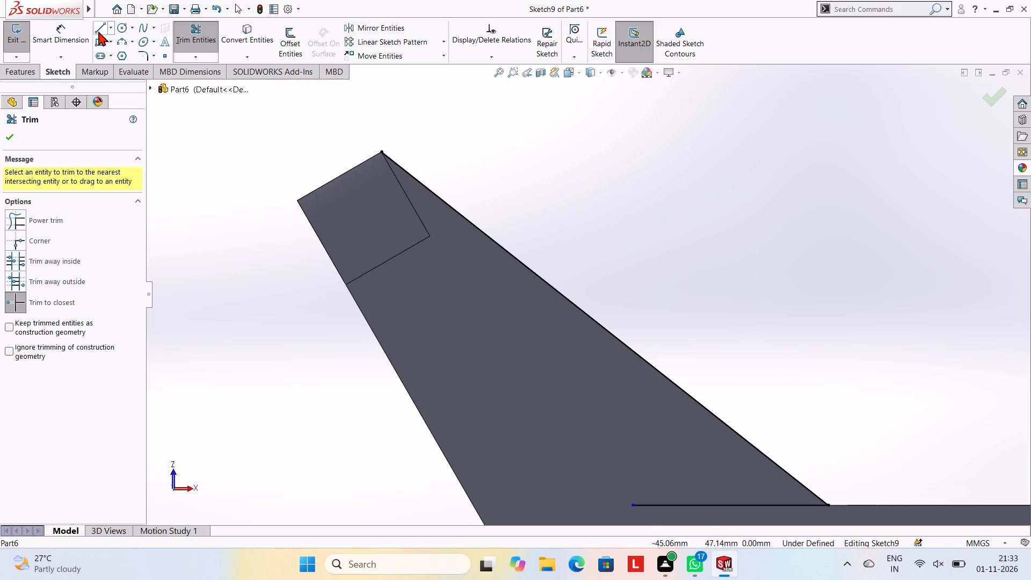
click(98, 29)
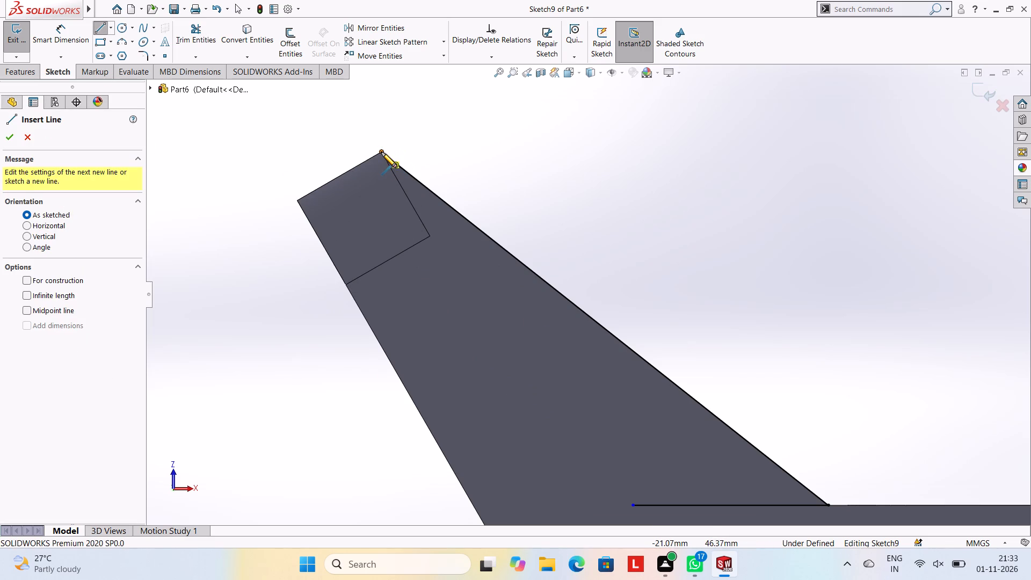
click(381, 152)
scroll(466, 265, up, 3)
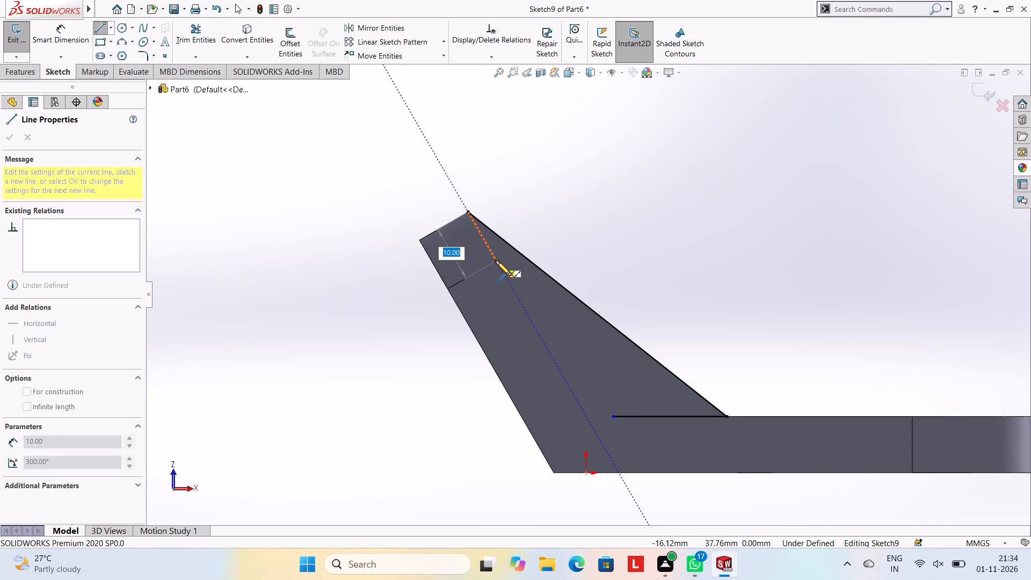
click(589, 418)
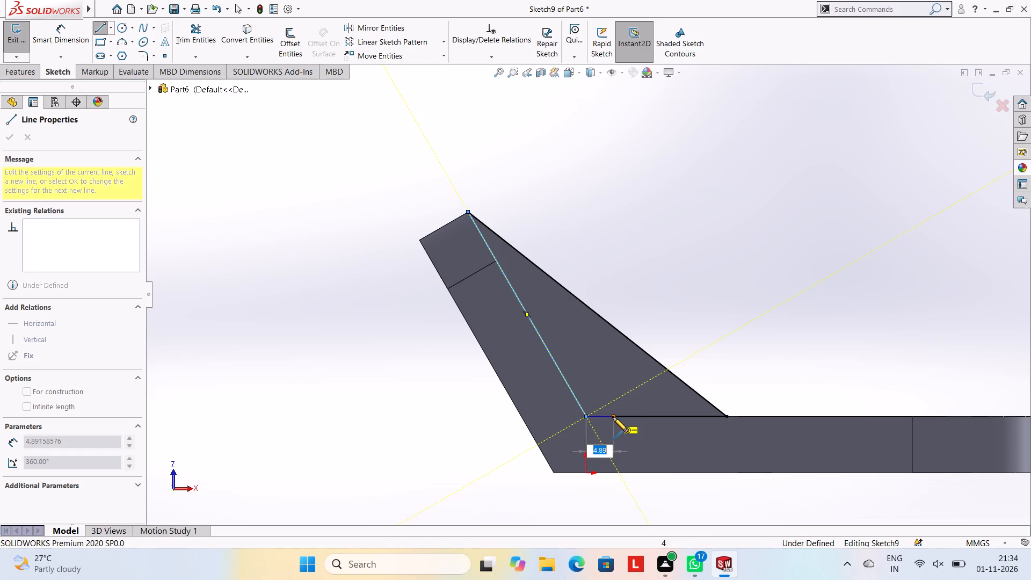
click(613, 417)
key(Escape)
key(Escape)
key(Escape)
key(Escape)
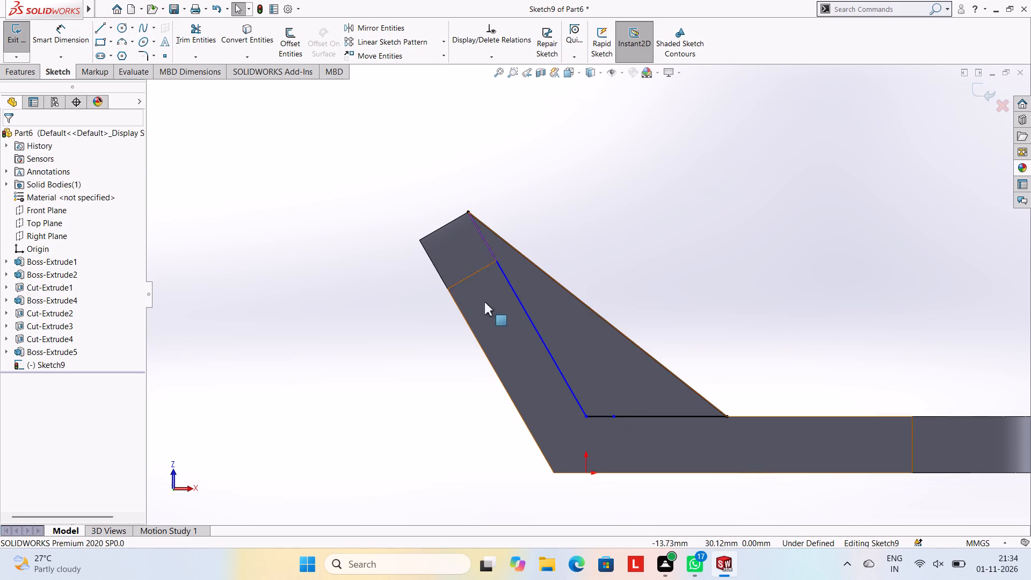
key(Escape)
Cut-extrude the full triangle 19 mm into the gusset from this side face.
click(32, 67)
click(176, 50)
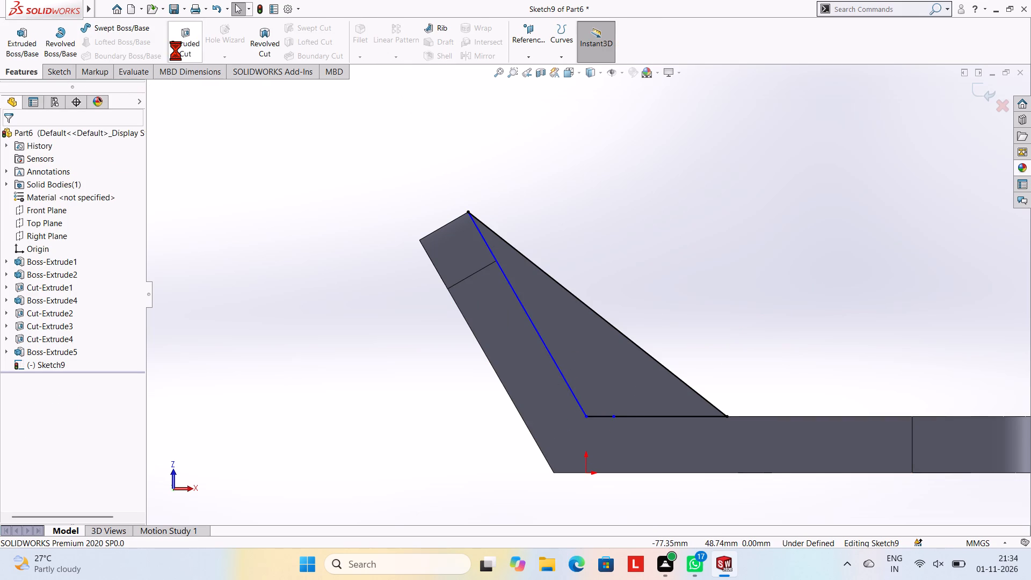
middle_drag(276, 216, 233, 271)
click(9, 133)
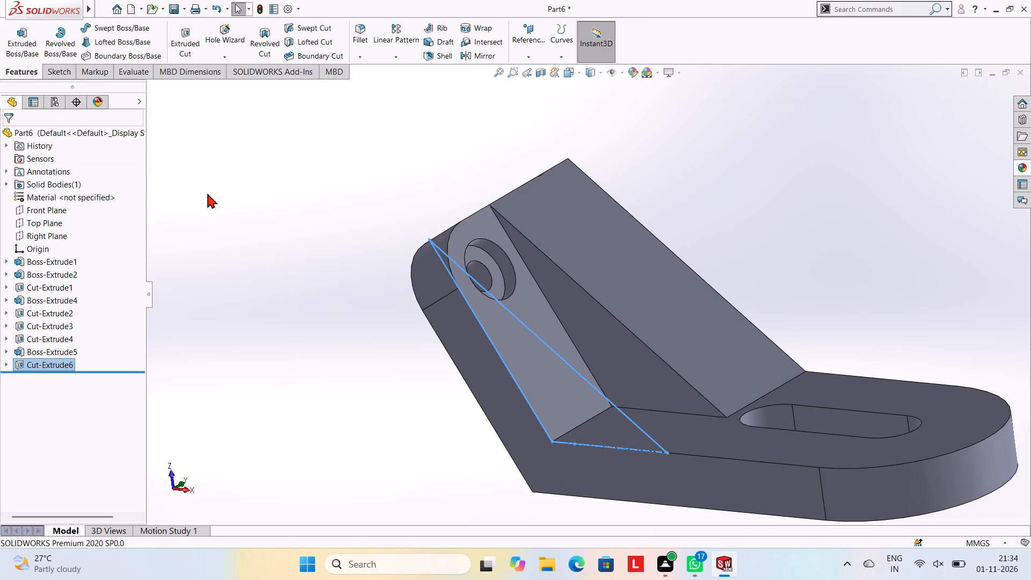
click(207, 193)
Start a sketch on the opposite side face and draw a 25 mm line from the gusset's foot to the inner bend corner.
middle_drag(323, 244, 536, 387)
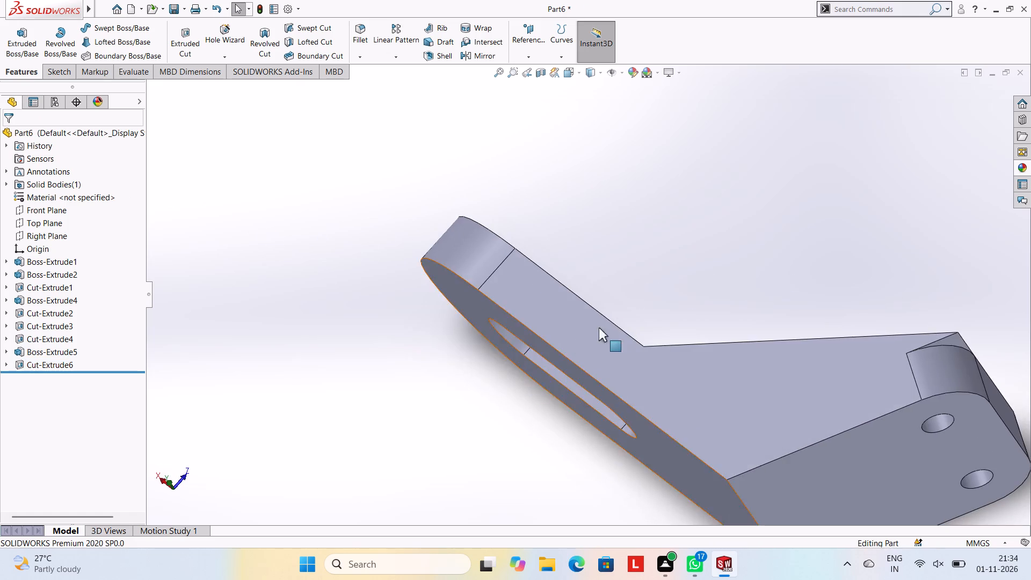
scroll(615, 319, up, 3)
middle_drag(562, 273, 597, 453)
scroll(632, 372, up, 2)
middle_drag(649, 300, 542, 378)
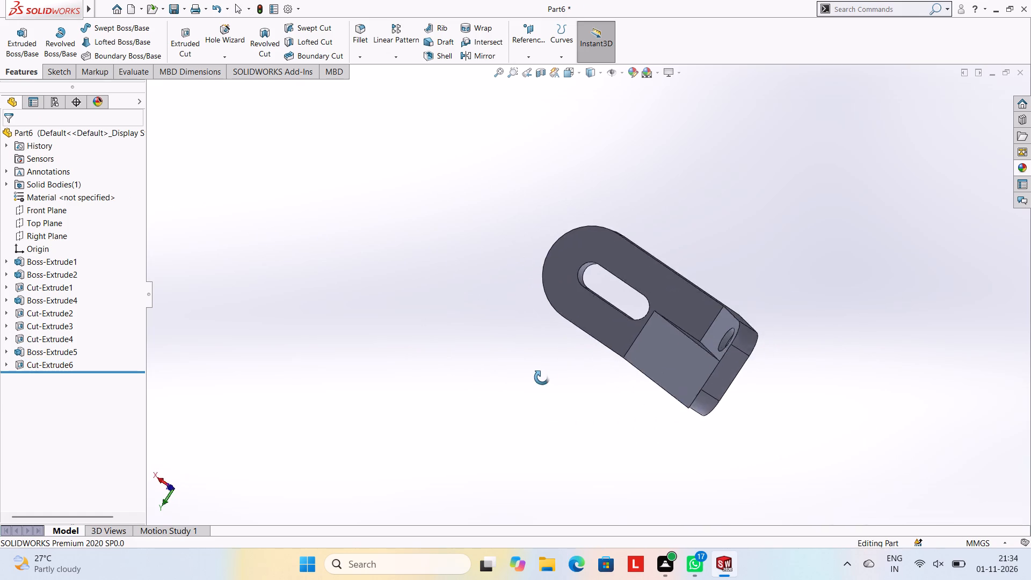
middle_drag(542, 378, 603, 286)
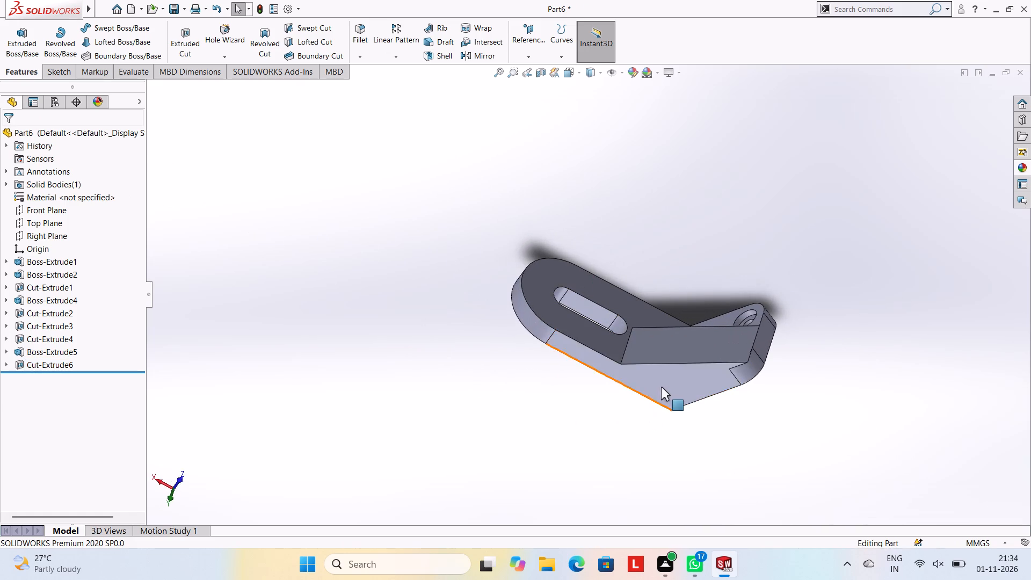
click(661, 387)
click(708, 354)
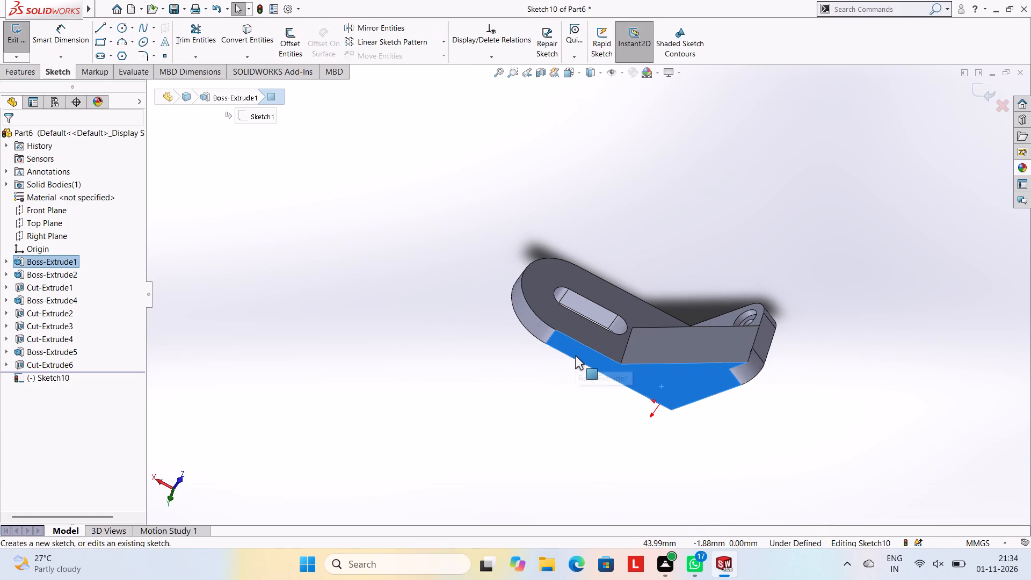
key(ctrl+8)
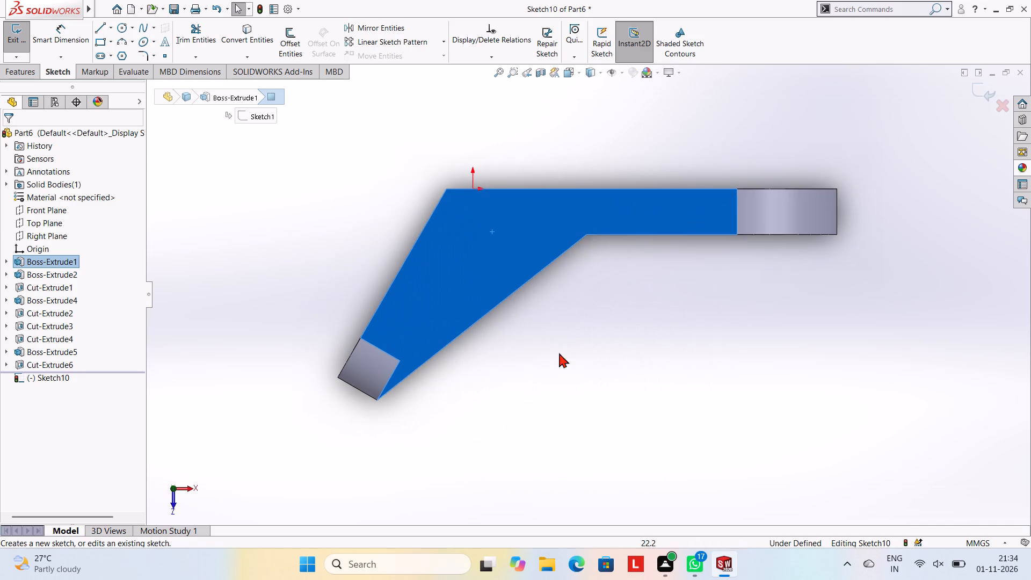
scroll(473, 332, up, 2)
scroll(473, 332, down, 3)
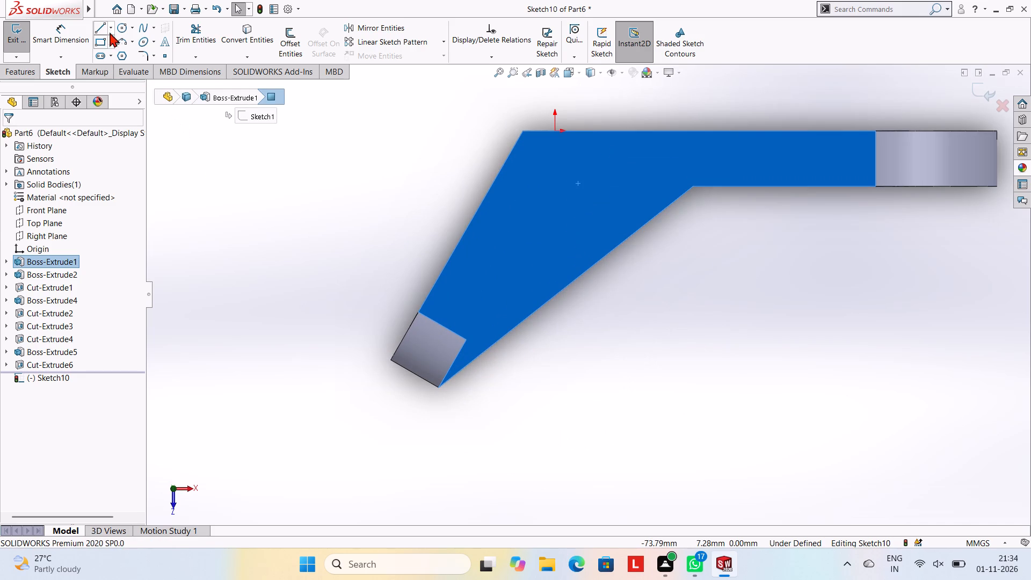
click(95, 20)
click(98, 21)
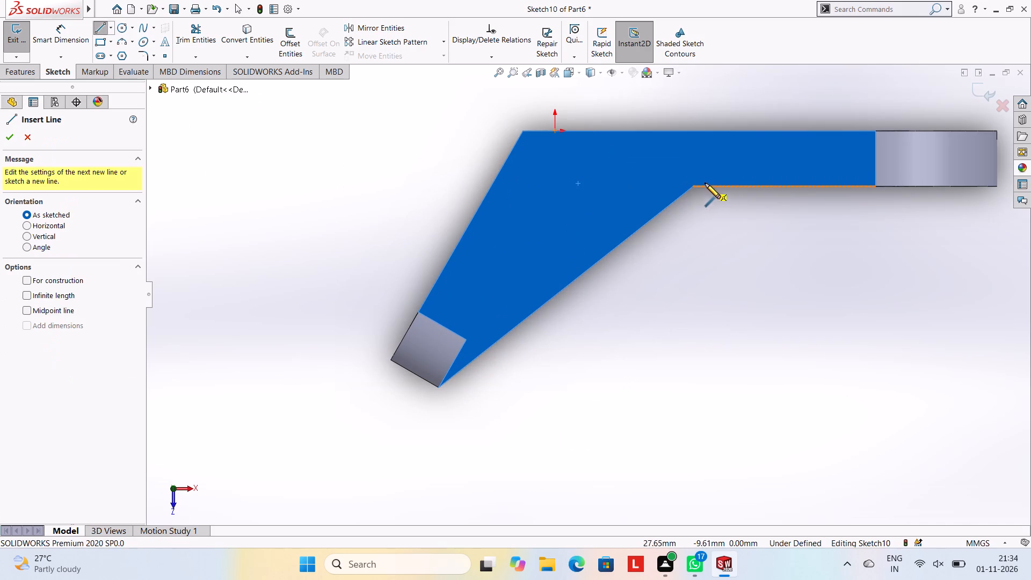
click(694, 185)
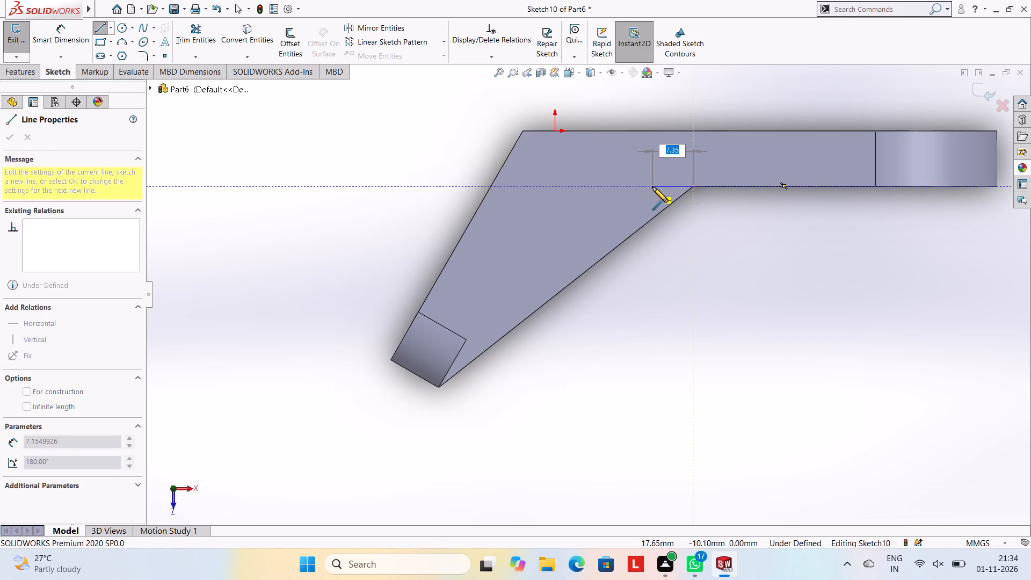
text(25)
key(Return)
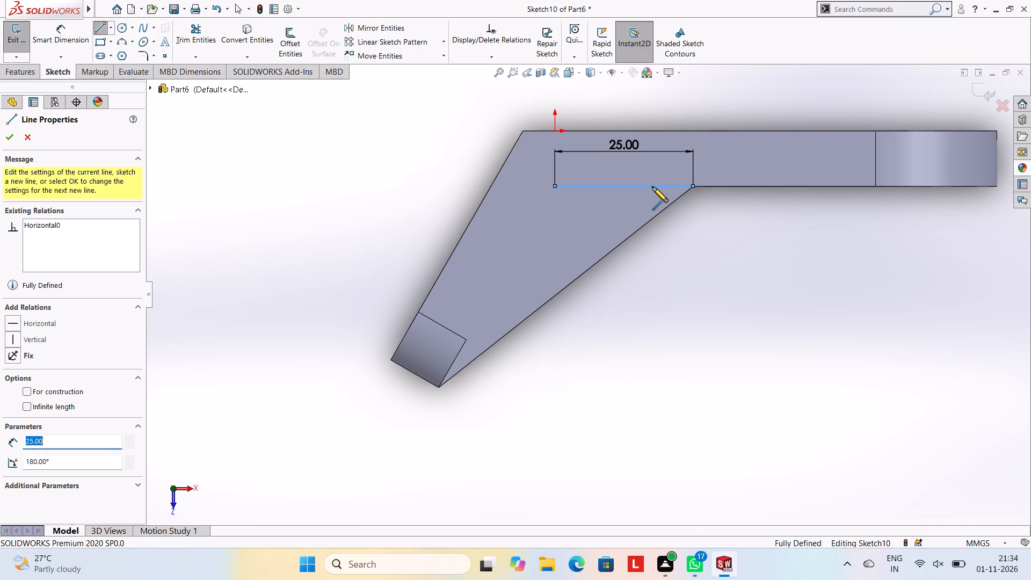
Close the triangle with lines to the angled section's top inner corner and back to the gusset's foot.
click(438, 387)
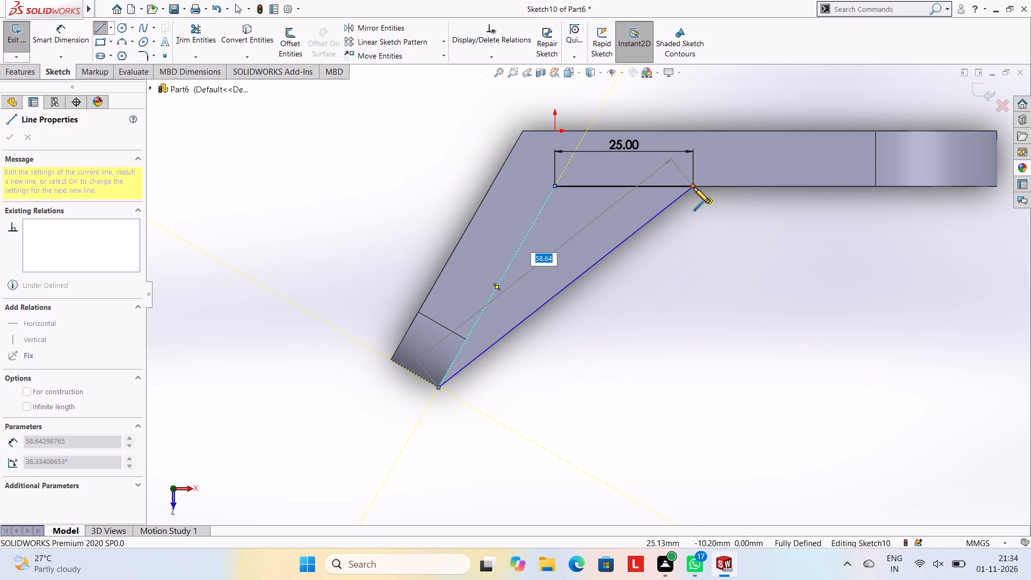
click(694, 187)
key(Escape)
key(Escape)
key(Escape)
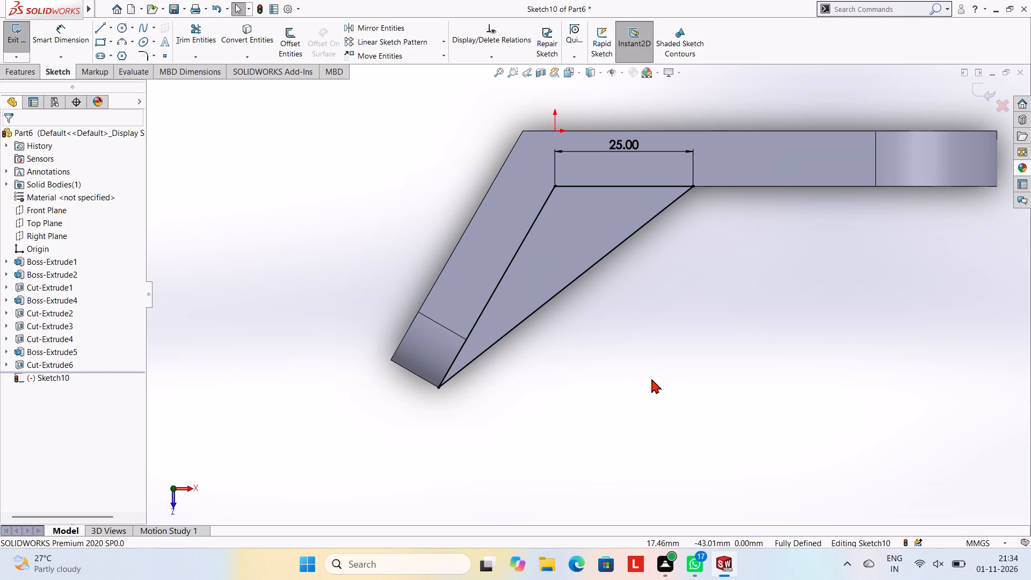
Cut-extrude this triangle 19 mm into the gusset, leaving a thin central rib.
middle_drag(654, 393, 627, 295)
click(31, 69)
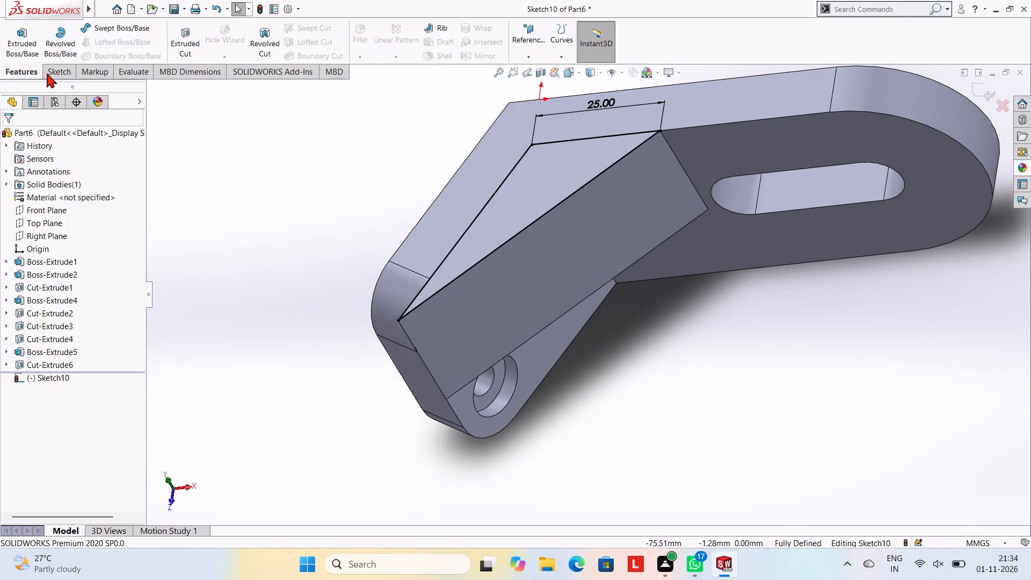
click(178, 31)
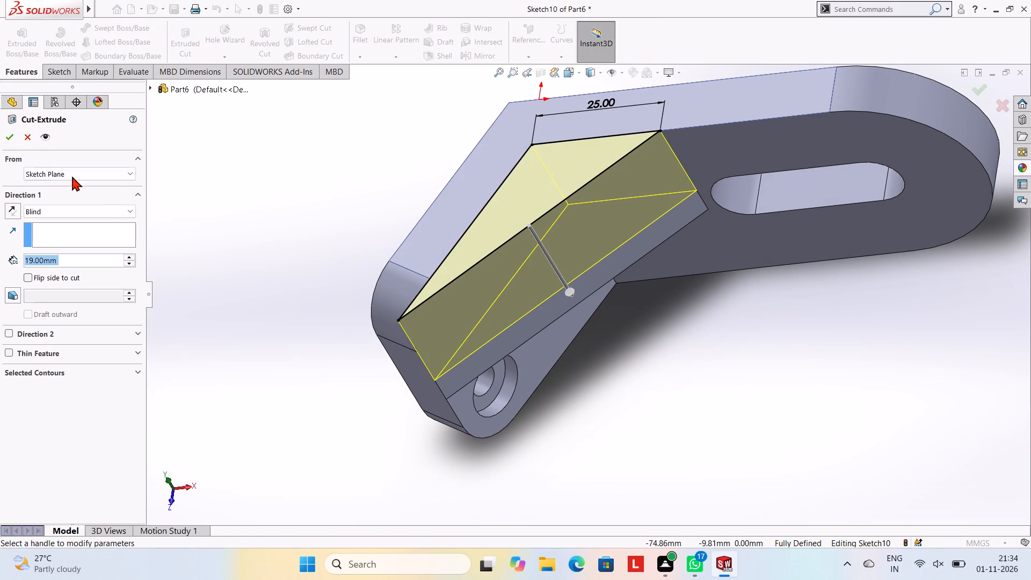
click(13, 140)
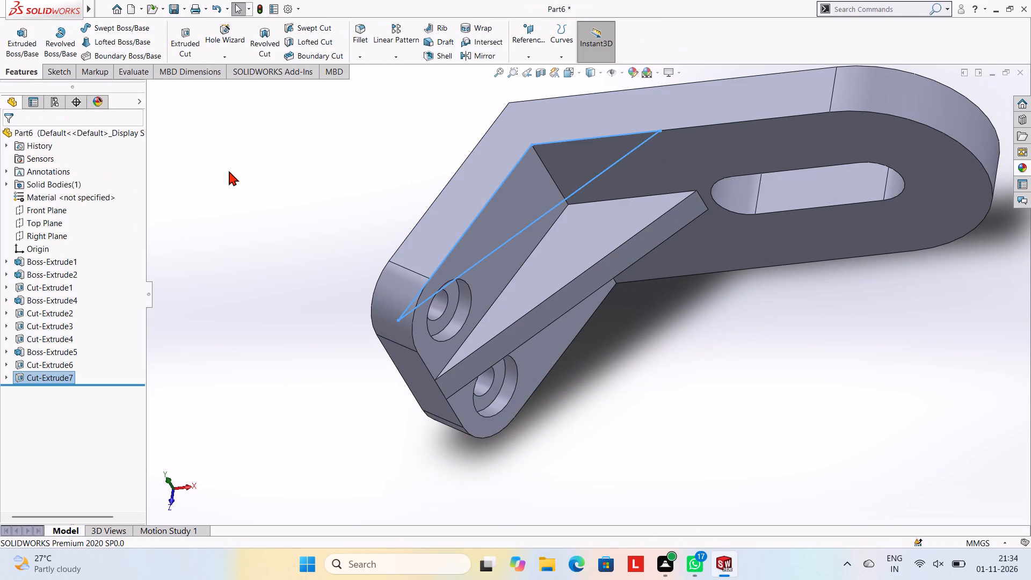
click(229, 171)
Inspect the bracket from several angles, checking the central rib, the counterbored holes and the slotted base.
middle_drag(597, 344, 608, 259)
scroll(613, 275, up, 3)
middle_drag(617, 295, 607, 195)
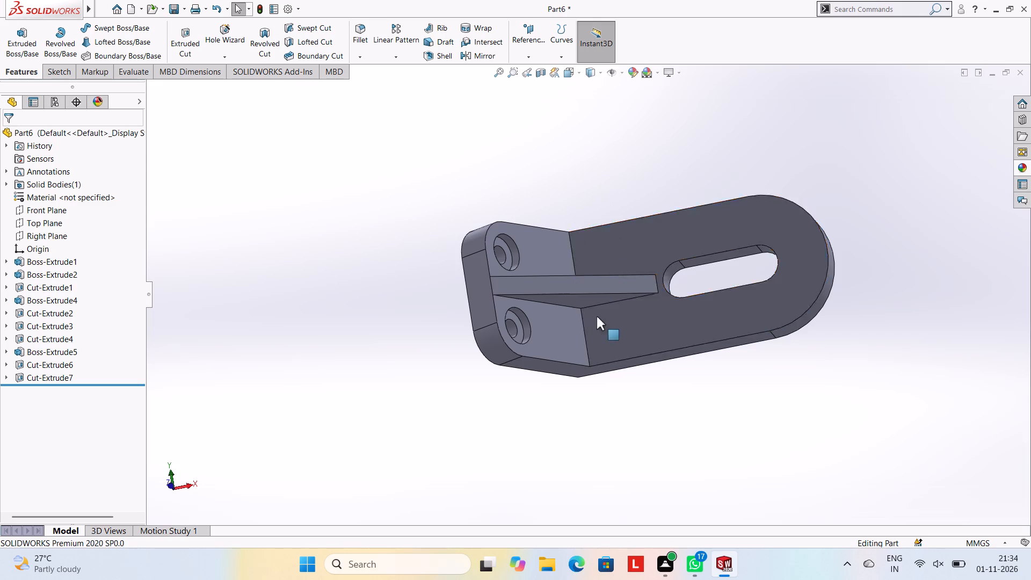
middle_drag(614, 326, 584, 178)
scroll(611, 303, up, 2)
scroll(613, 305, down, 3)
scroll(619, 307, up, 1)
middle_drag(622, 304, 649, 298)
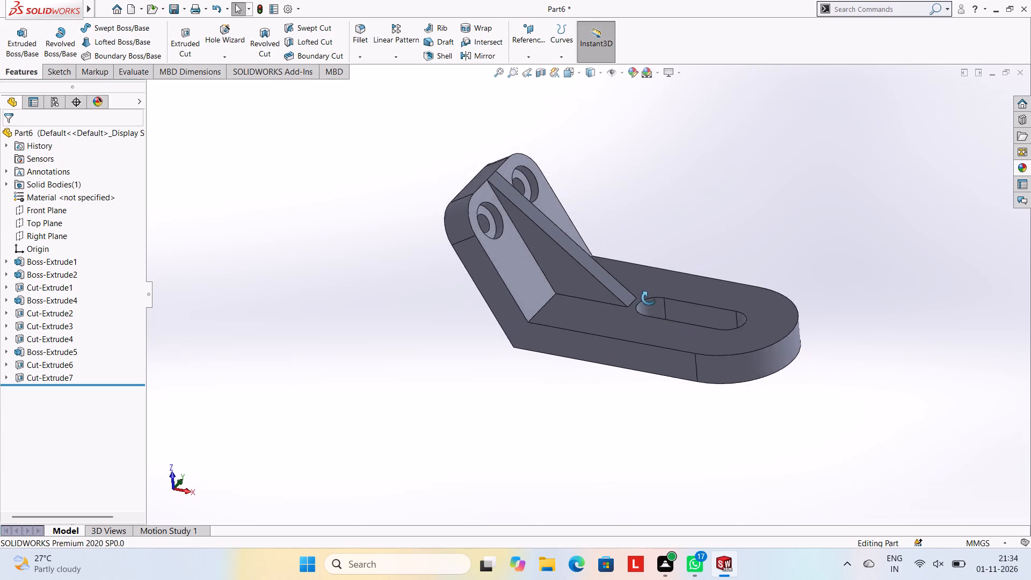
middle_drag(649, 298, 626, 293)
scroll(626, 293, down, 3)
scroll(525, 258, up, 3)
scroll(525, 258, down, 2)
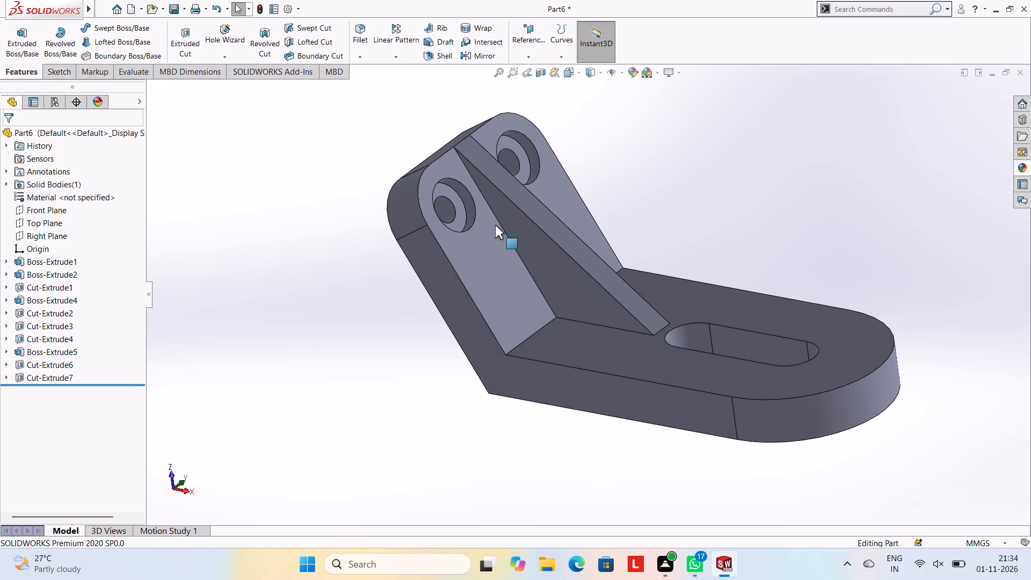
scroll(495, 225, down, 2)
middle_drag(571, 217, 550, 212)
scroll(552, 233, up, 3)
middle_drag(591, 249, 605, 252)
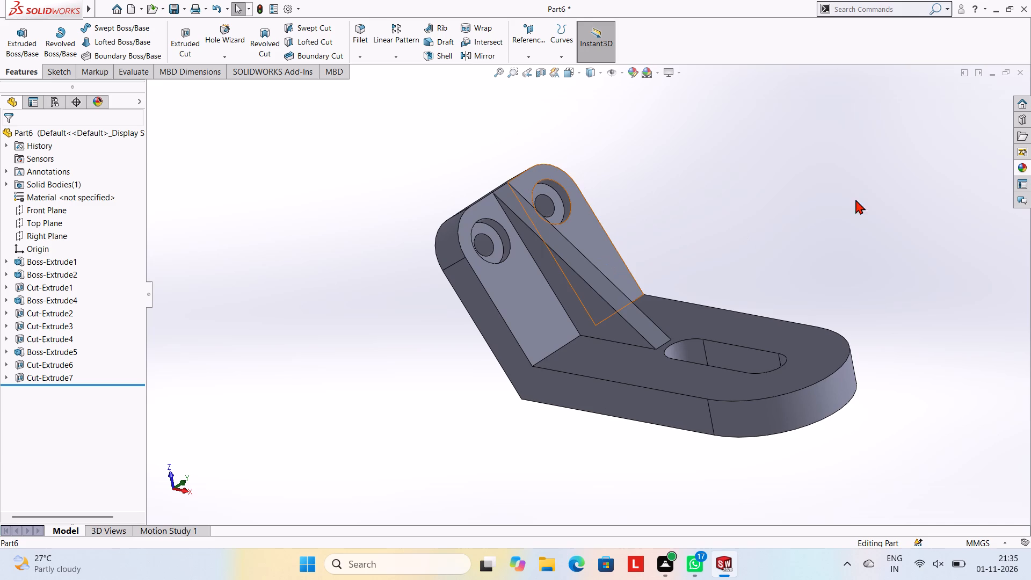
Apply the solid Pink appearance to the whole bracket body.
click(1022, 167)
scroll(915, 279, down, 1)
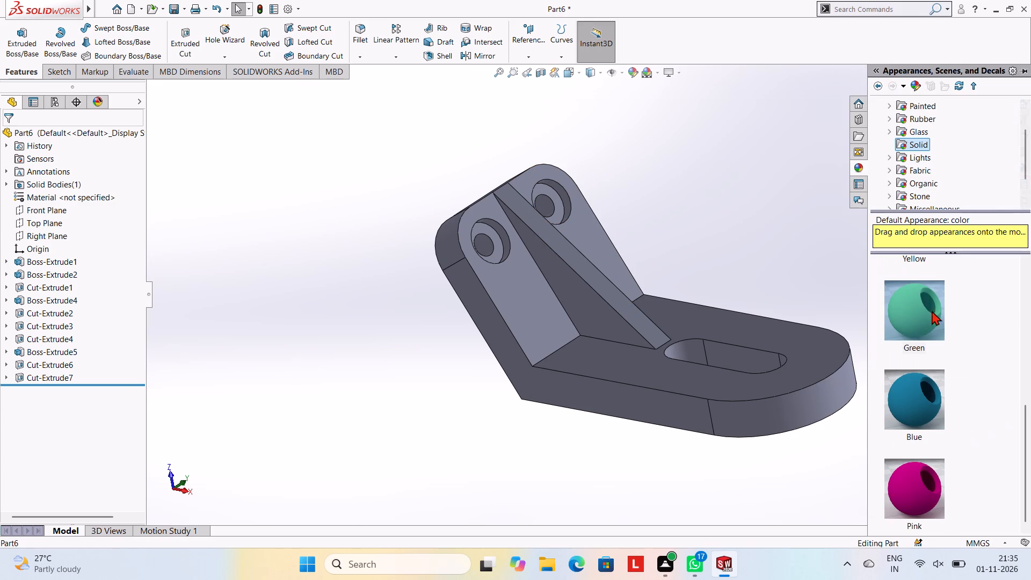
drag(918, 477, 579, 298)
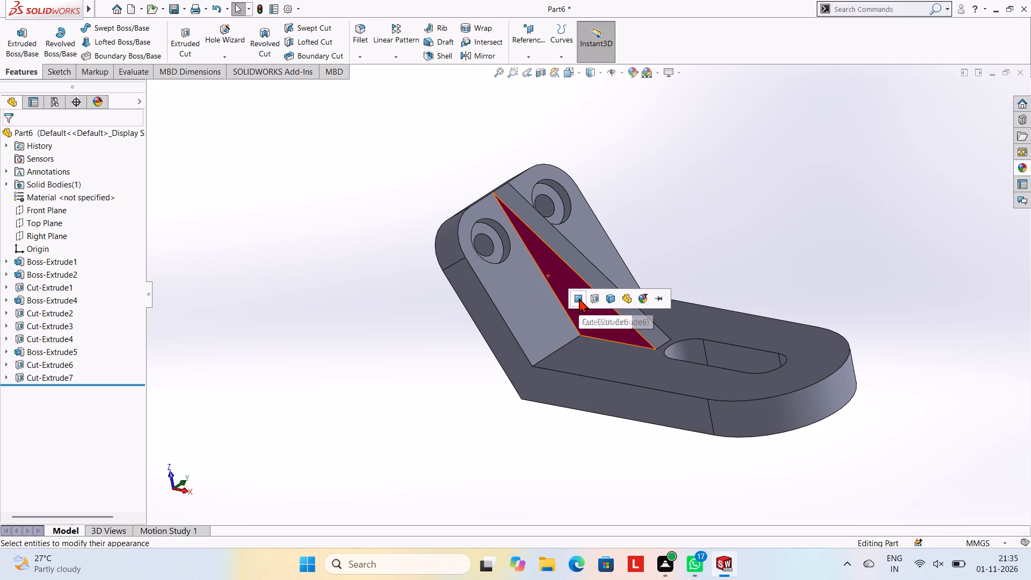
click(611, 301)
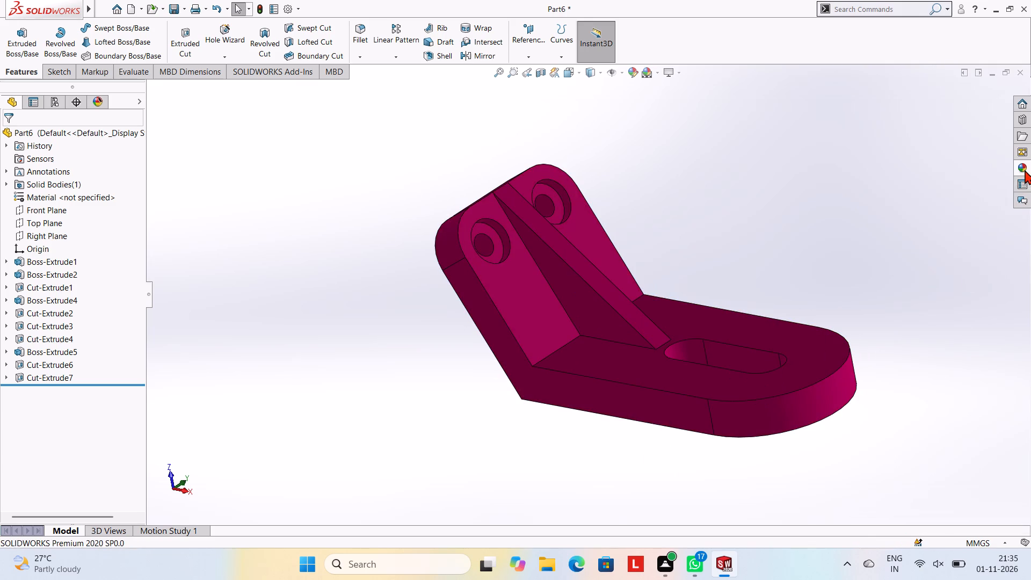
Apply the solid Green appearance to the slot cut in the base plate.
click(1025, 170)
scroll(801, 248, down, 1)
middle_drag(801, 255, 805, 288)
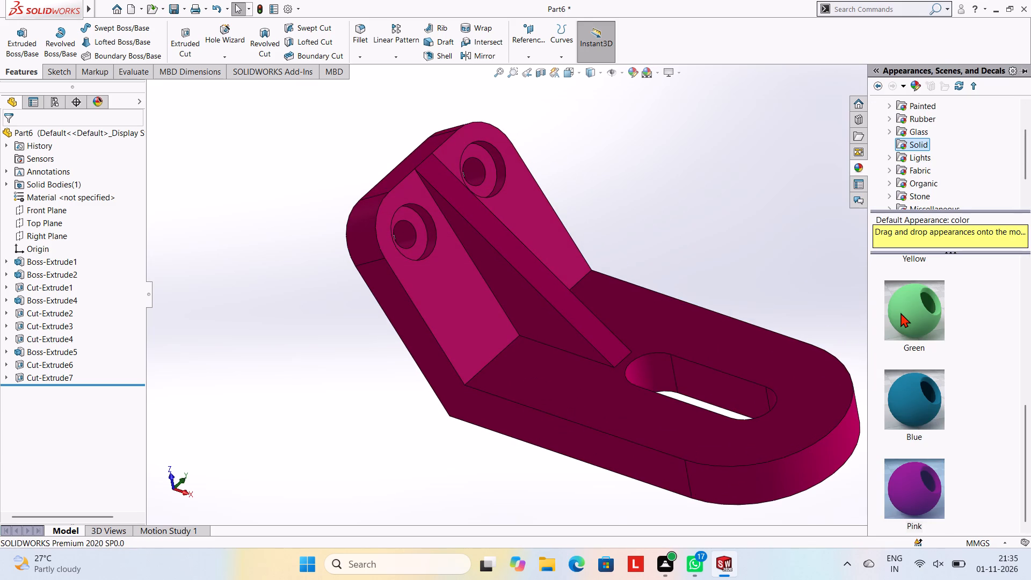
drag(911, 312, 651, 372)
click(651, 372)
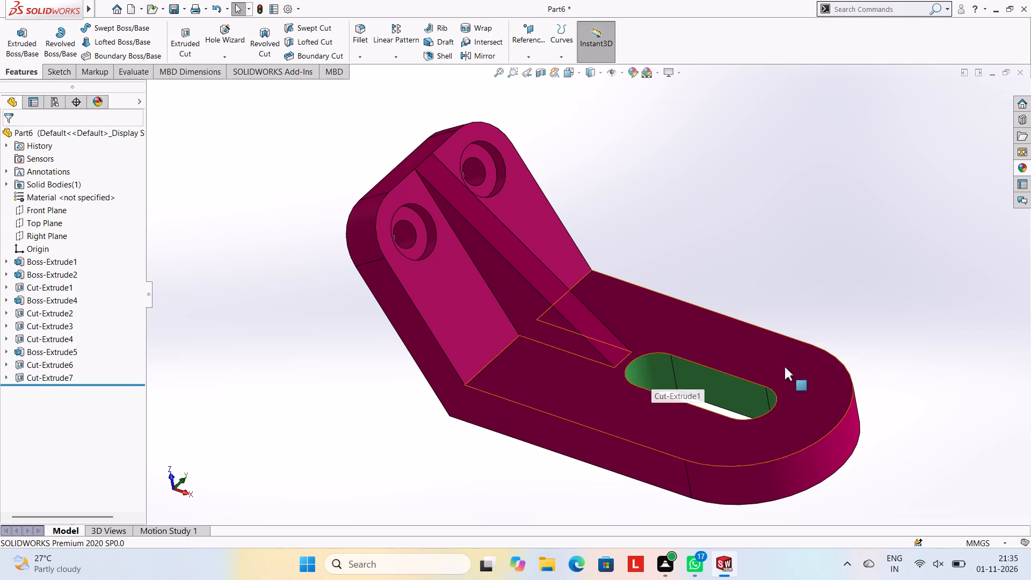
Apply the solid Blue appearance to the counterbores of both holes in the angled section.
click(1022, 164)
scroll(911, 433, down, 1)
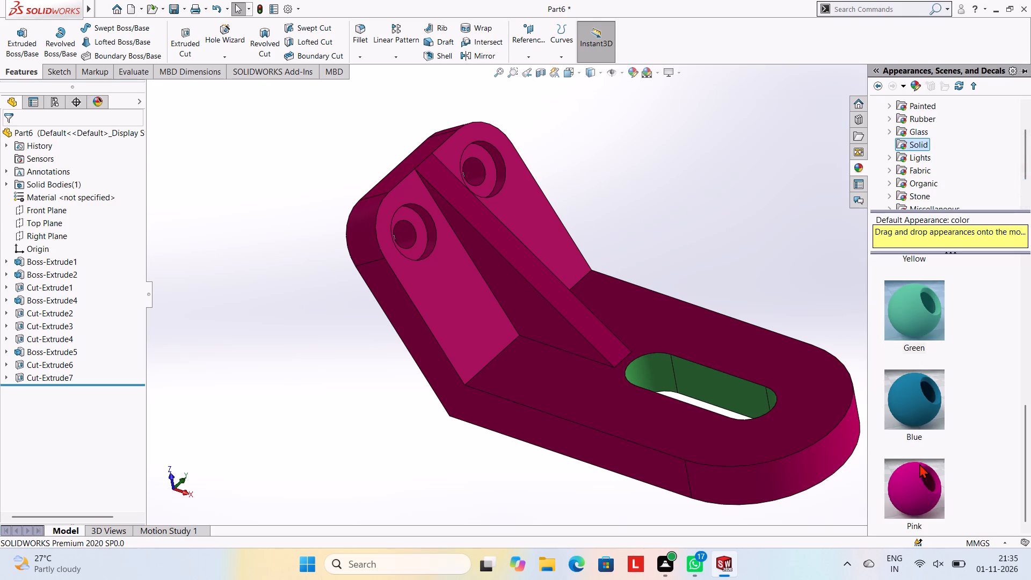
drag(920, 392, 429, 228)
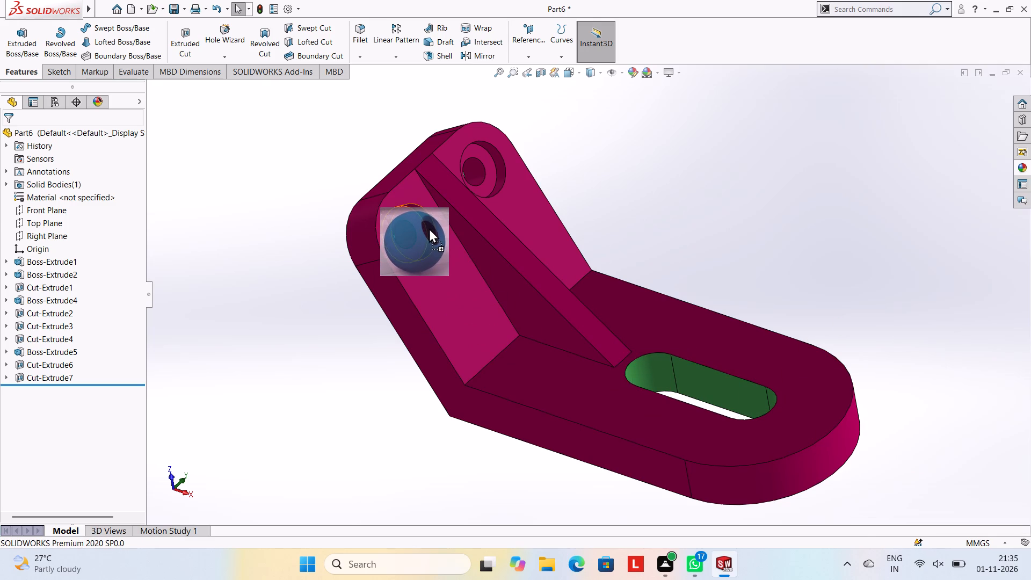
drag(429, 228, 426, 227)
click(426, 227)
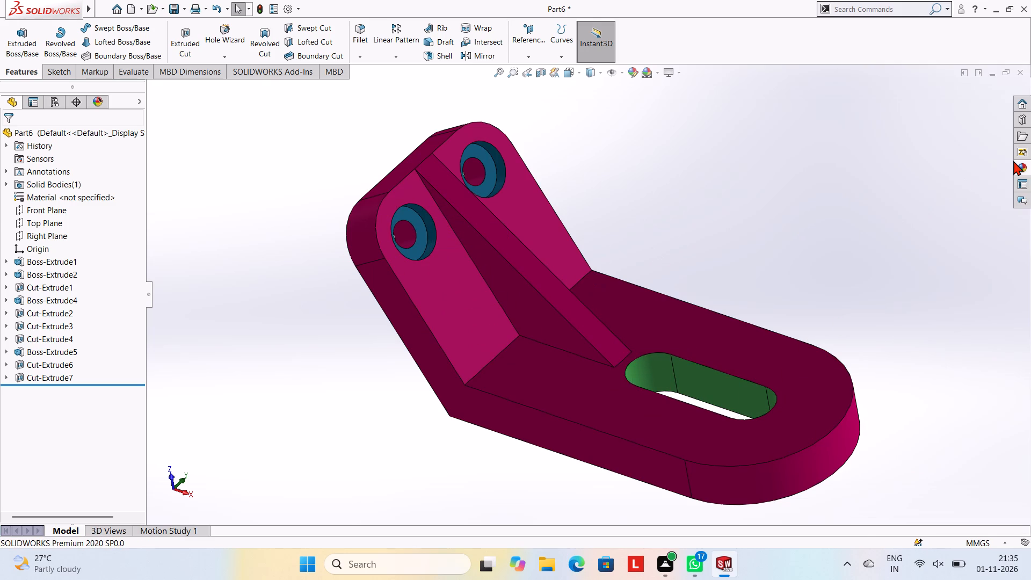
Apply the solid Yellow appearance to the rib's sloped face and its near triangular side face.
click(1022, 165)
scroll(908, 392, down, 1)
scroll(906, 390, up, 1)
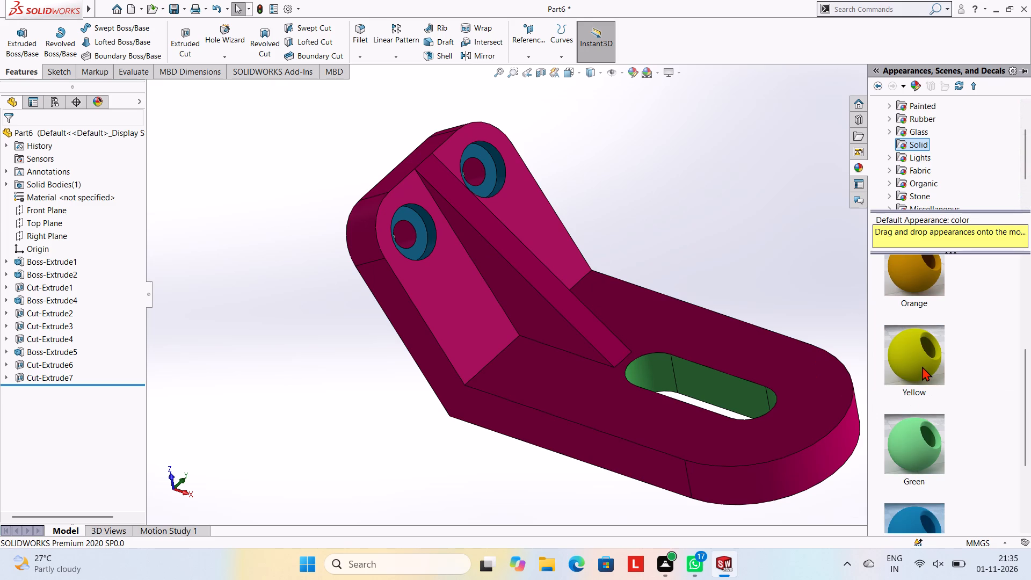
drag(920, 364, 549, 288)
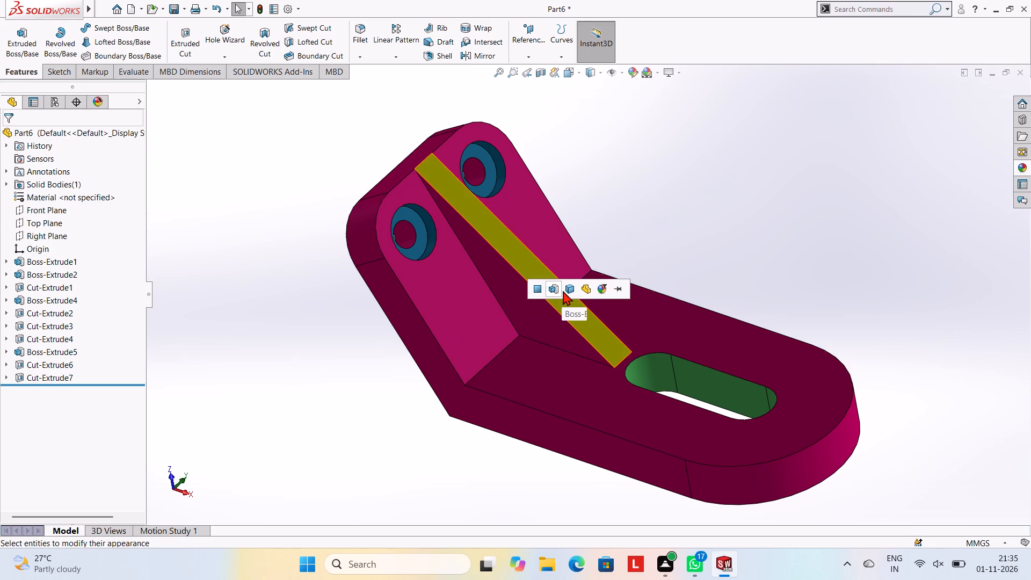
click(535, 286)
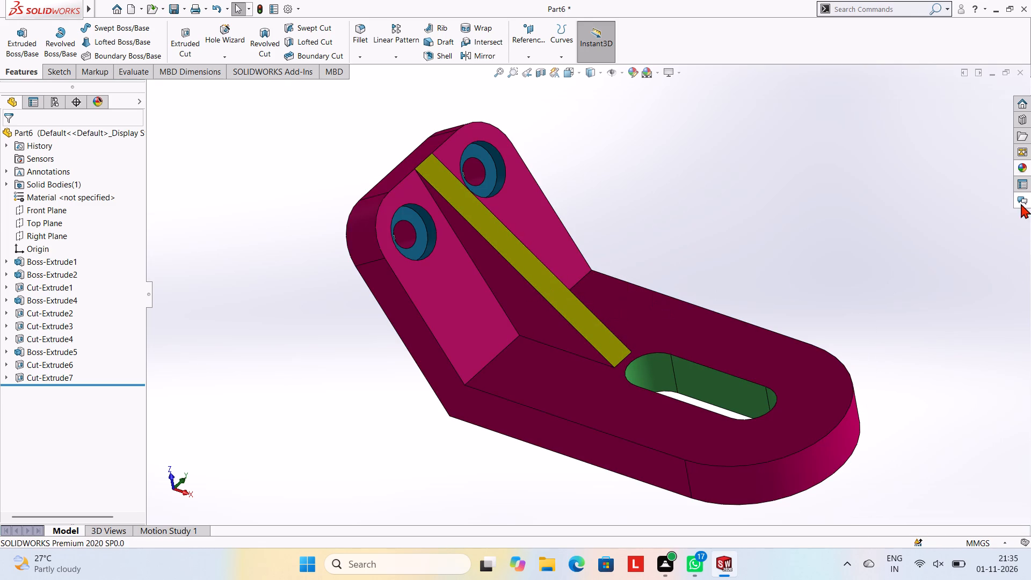
click(1024, 165)
drag(925, 331, 529, 275)
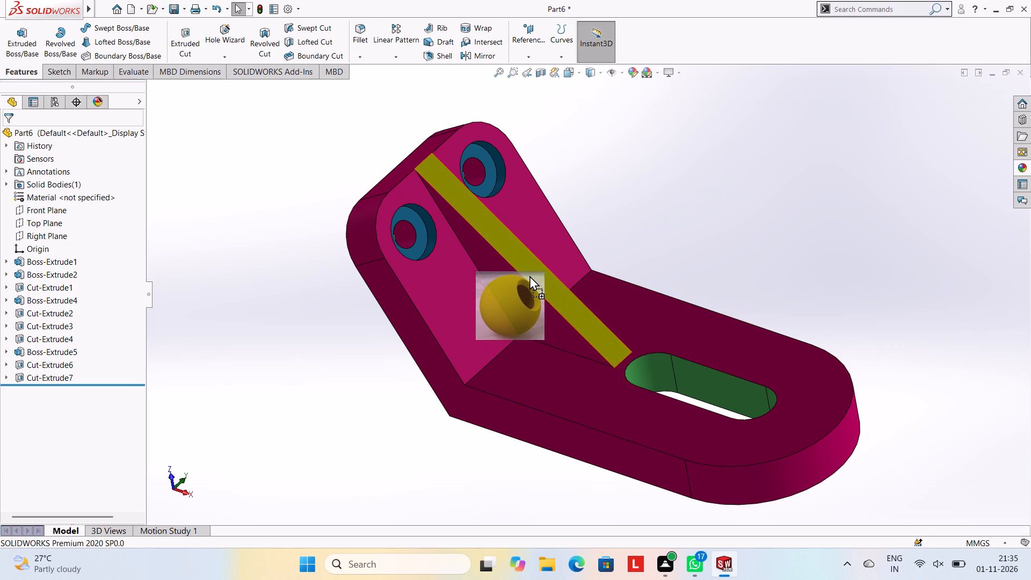
drag(529, 275, 524, 292)
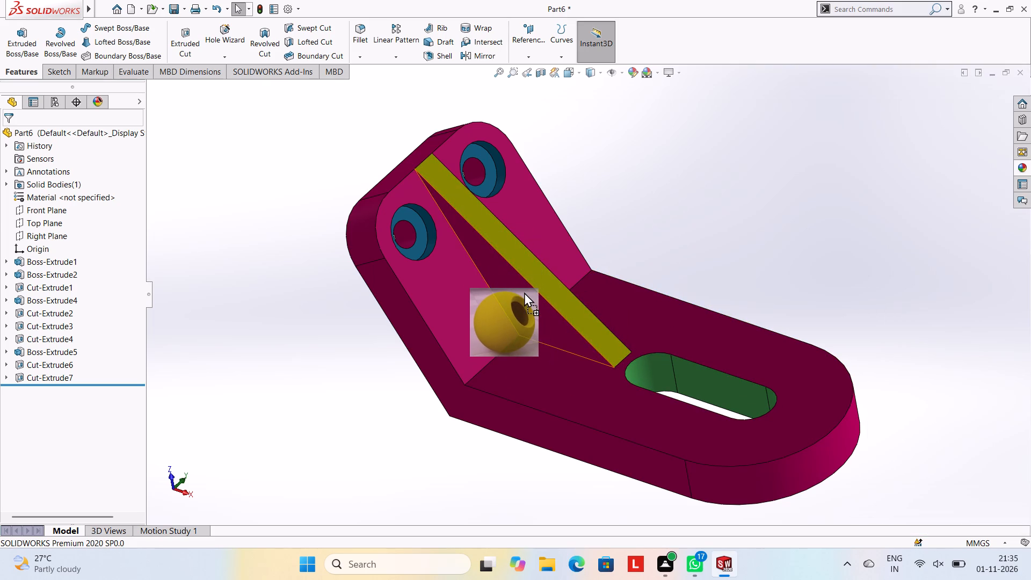
drag(524, 292, 527, 288)
click(527, 288)
Apply the solid Green appearance to the two small through-holes inside the counterbores.
middle_click(736, 229)
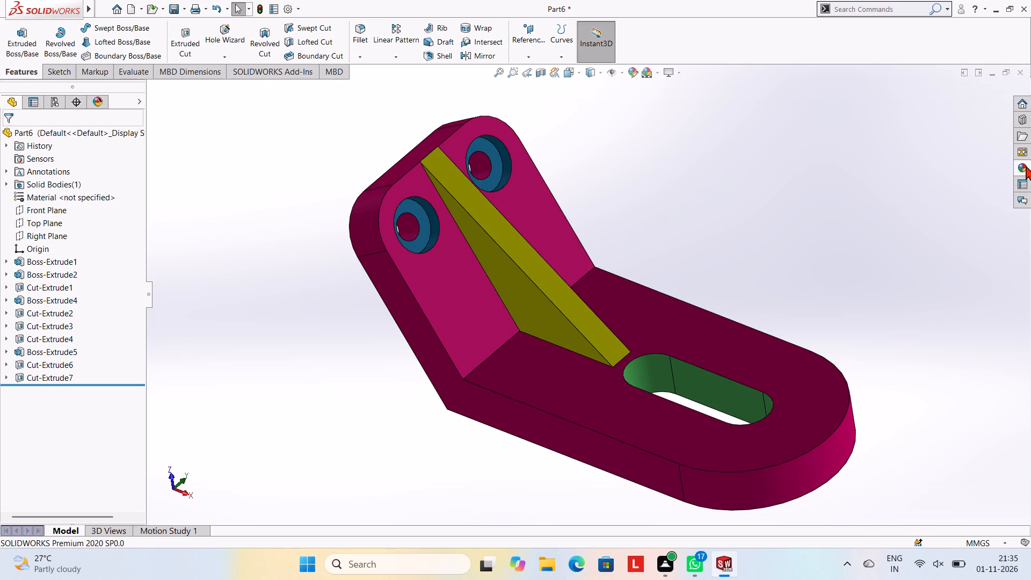
click(1026, 165)
scroll(919, 256, down, 1)
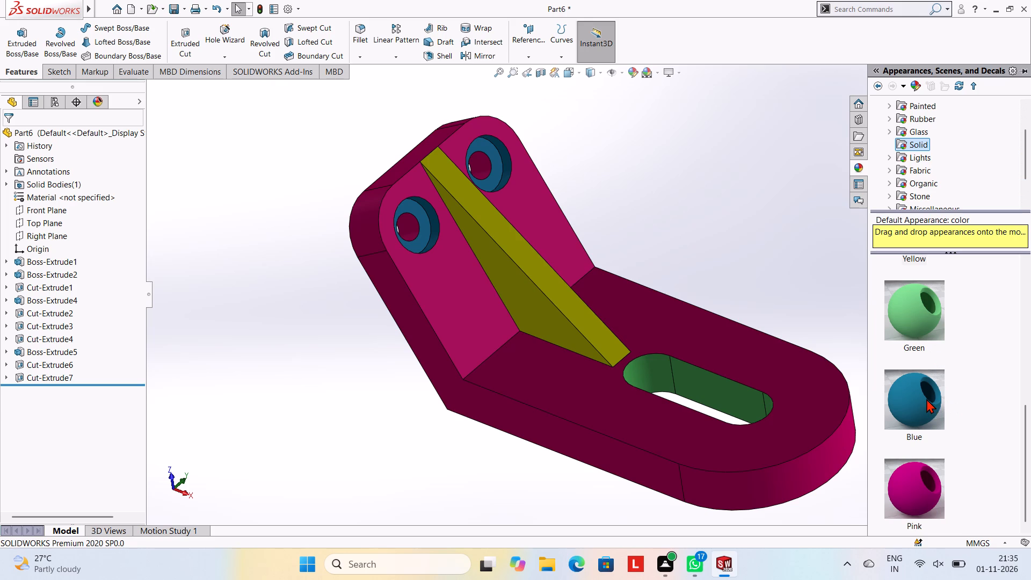
drag(907, 308, 415, 223)
click(425, 224)
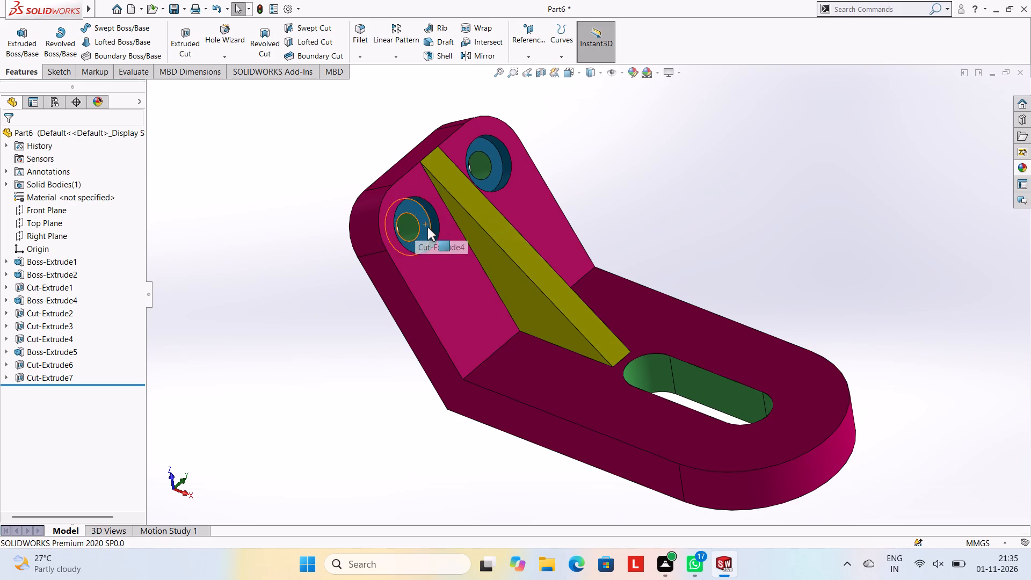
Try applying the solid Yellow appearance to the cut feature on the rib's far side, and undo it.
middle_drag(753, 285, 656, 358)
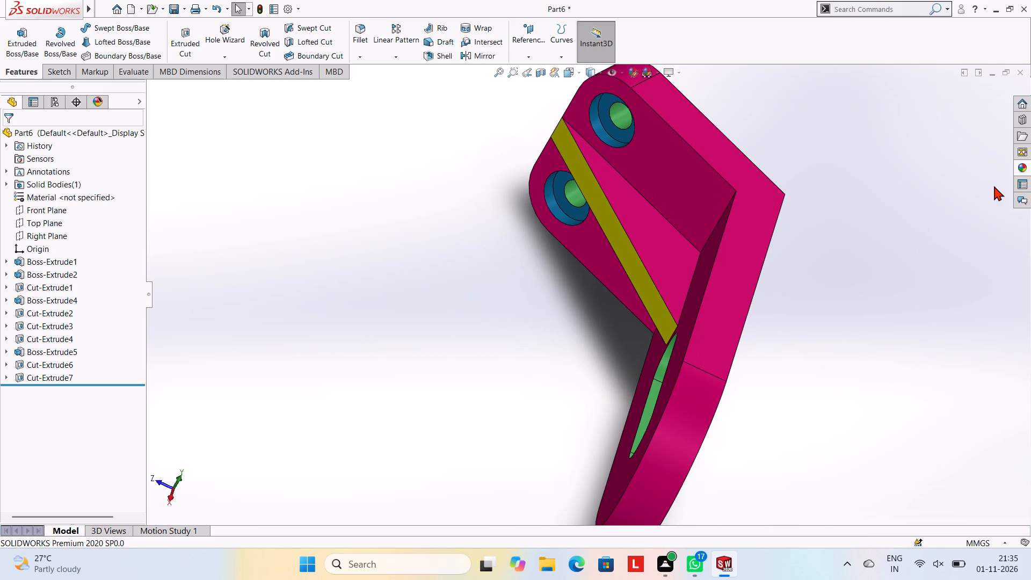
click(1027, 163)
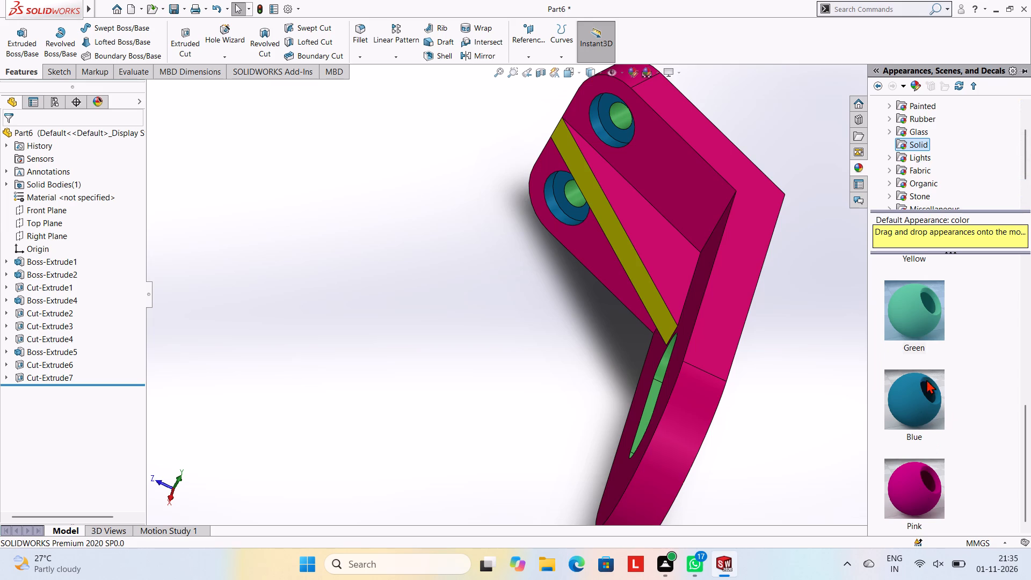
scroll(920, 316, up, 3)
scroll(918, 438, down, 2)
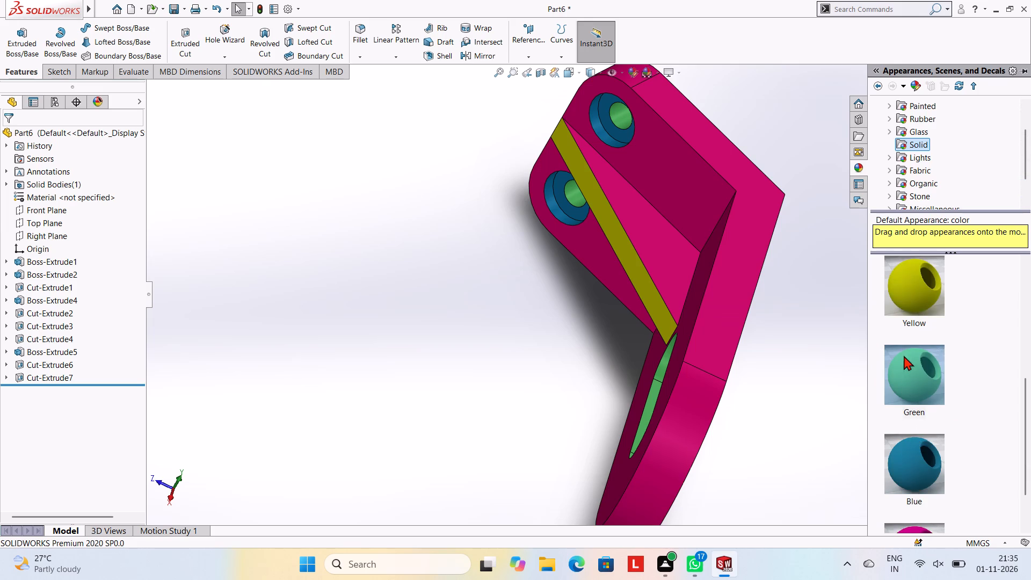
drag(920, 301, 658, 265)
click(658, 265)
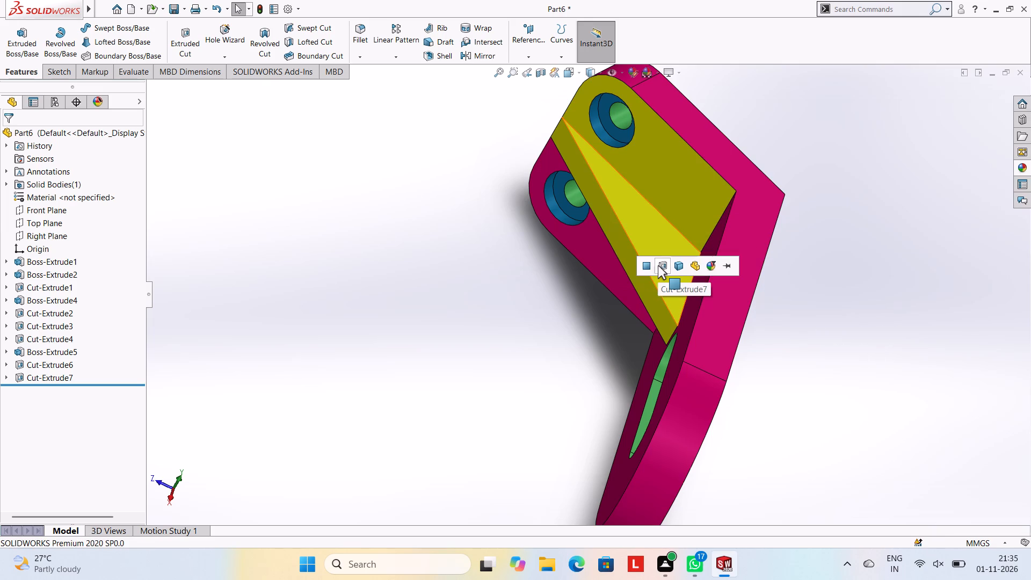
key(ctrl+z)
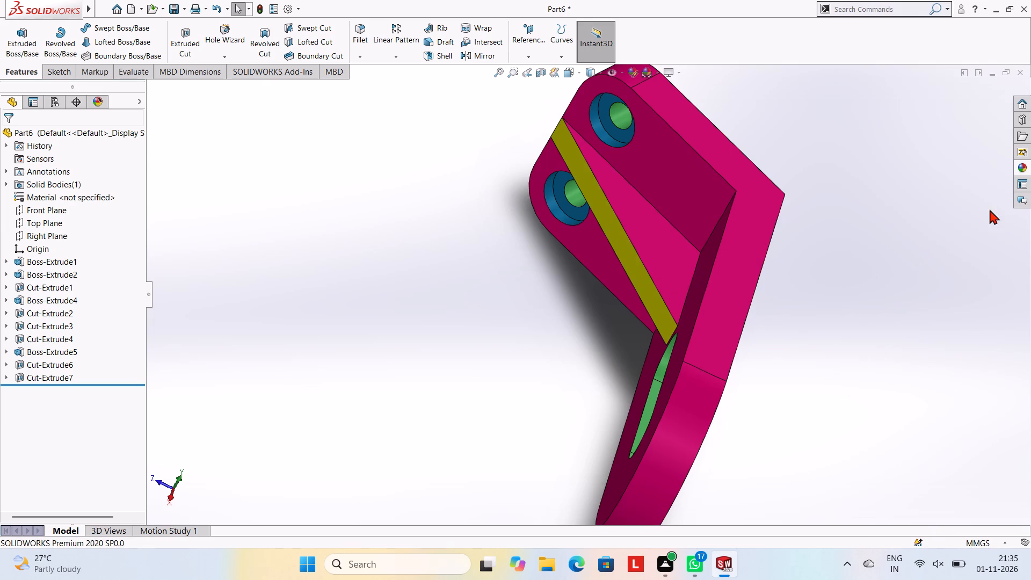
Apply the solid Yellow appearance to only the rib's far triangular side face.
click(1022, 164)
drag(907, 295, 641, 242)
click(634, 242)
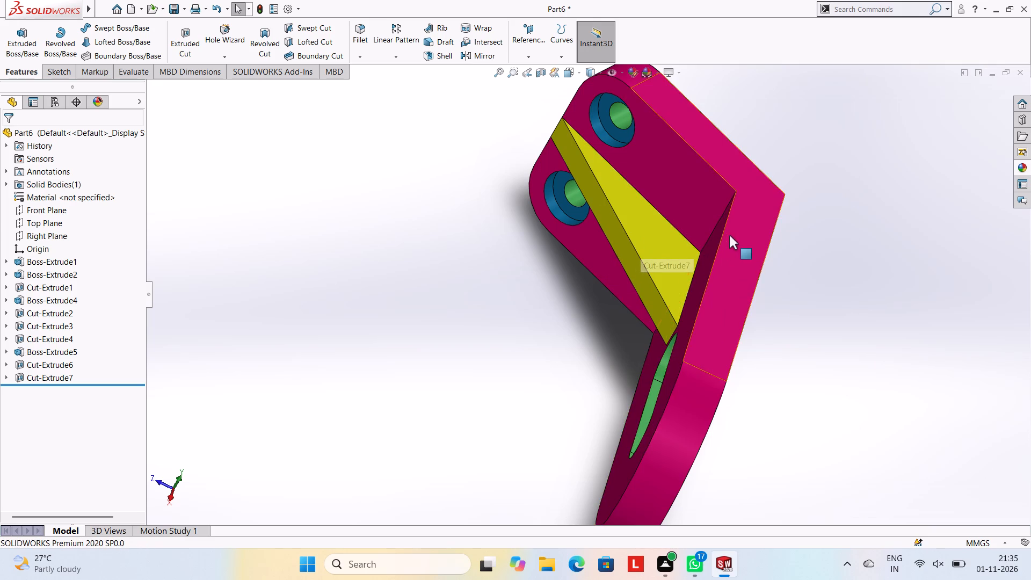
key(Escape)
Inspect the coloured bracket from all sides, checking the rib, counterbored holes, slot and back faces.
scroll(647, 304, up, 1)
middle_drag(701, 320, 754, 225)
scroll(754, 225, up, 1)
middle_drag(664, 401, 764, 245)
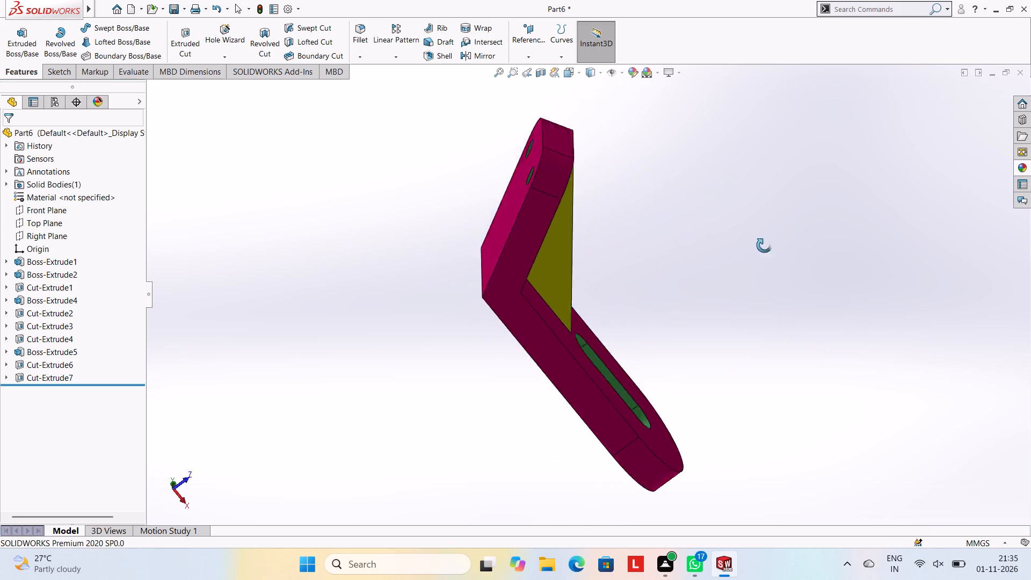
middle_drag(764, 245, 789, 150)
scroll(656, 251, up, 1)
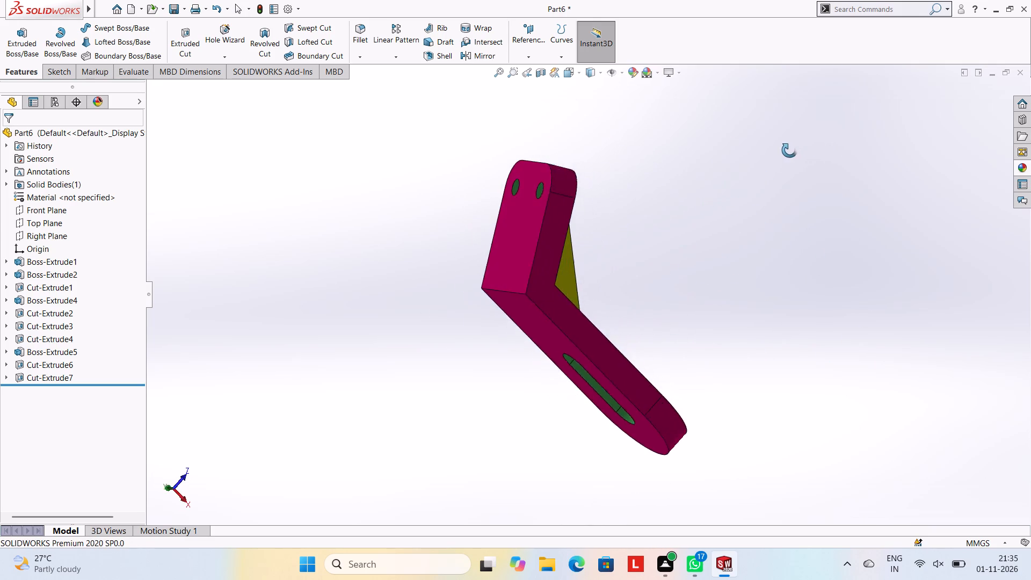
middle_drag(789, 150, 763, 164)
scroll(720, 342, down, 2)
middle_drag(679, 367, 579, 281)
scroll(583, 289, up, 4)
middle_drag(611, 307, 672, 312)
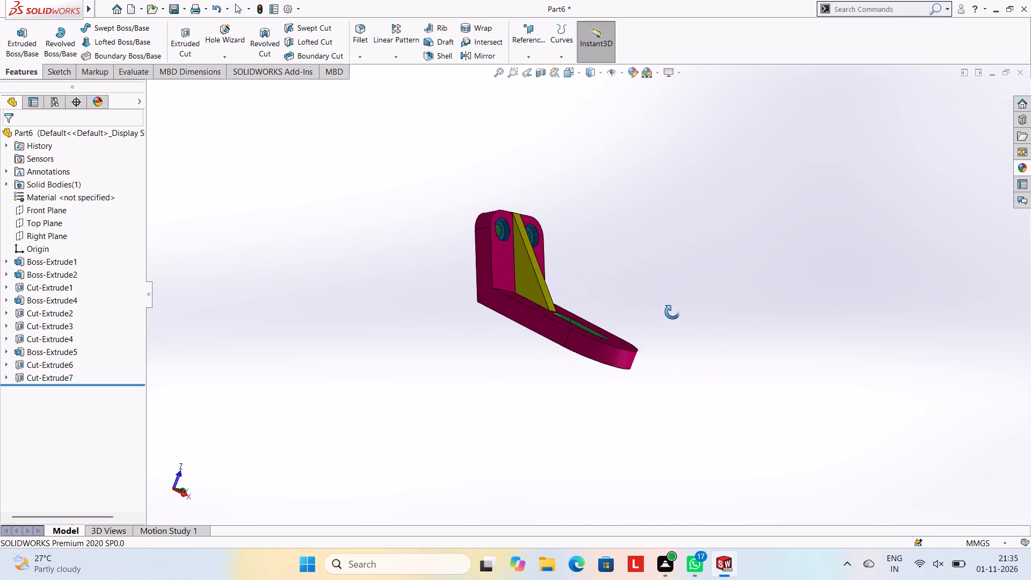
middle_drag(672, 312, 665, 310)
scroll(579, 280, up, 2)
scroll(547, 285, down, 3)
scroll(499, 291, down, 2)
middle_drag(591, 280, 568, 306)
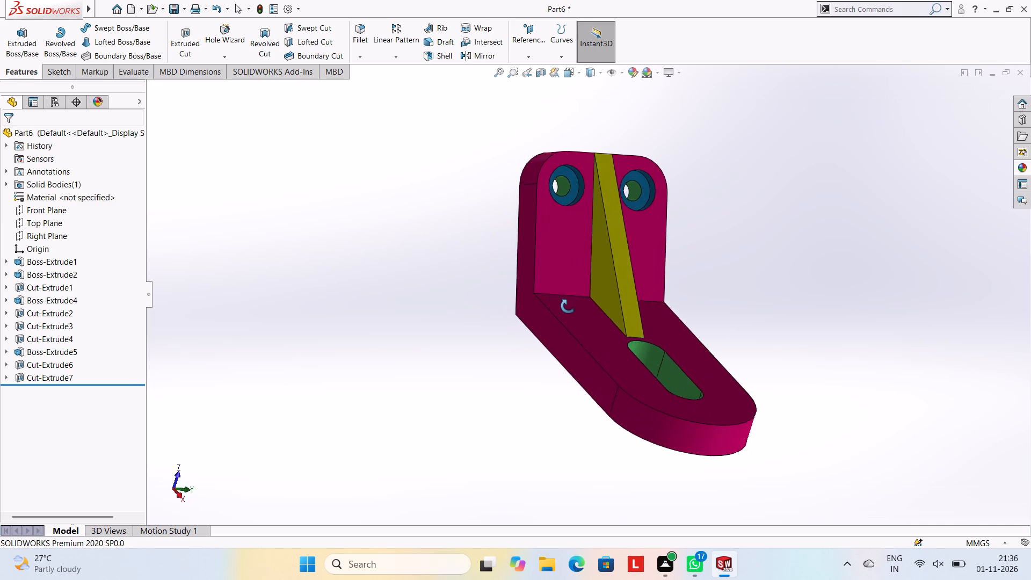
middle_drag(568, 306, 604, 327)
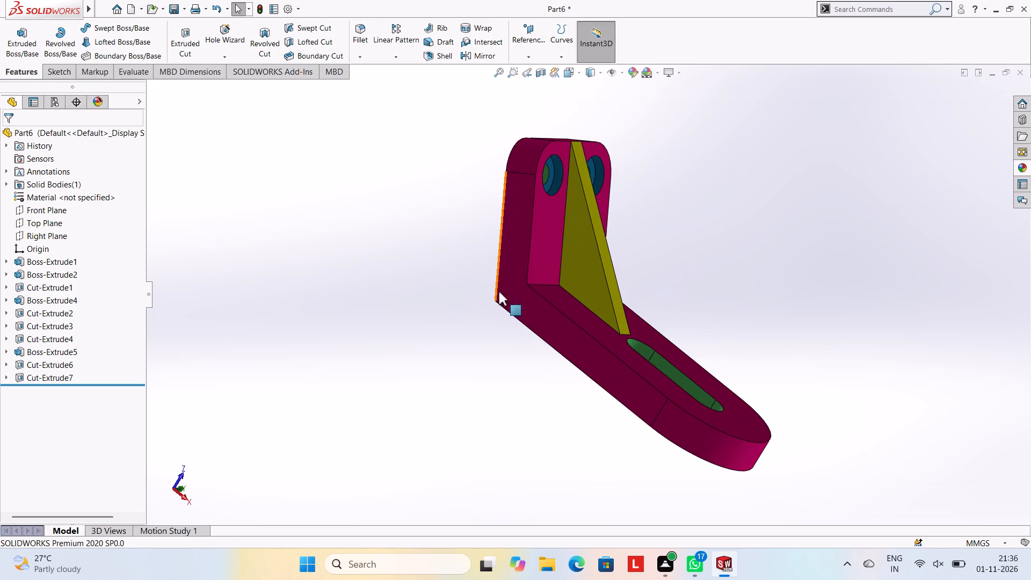
middle_drag(564, 341, 642, 320)
middle_drag(489, 188, 426, 330)
middle_drag(444, 254, 405, 209)
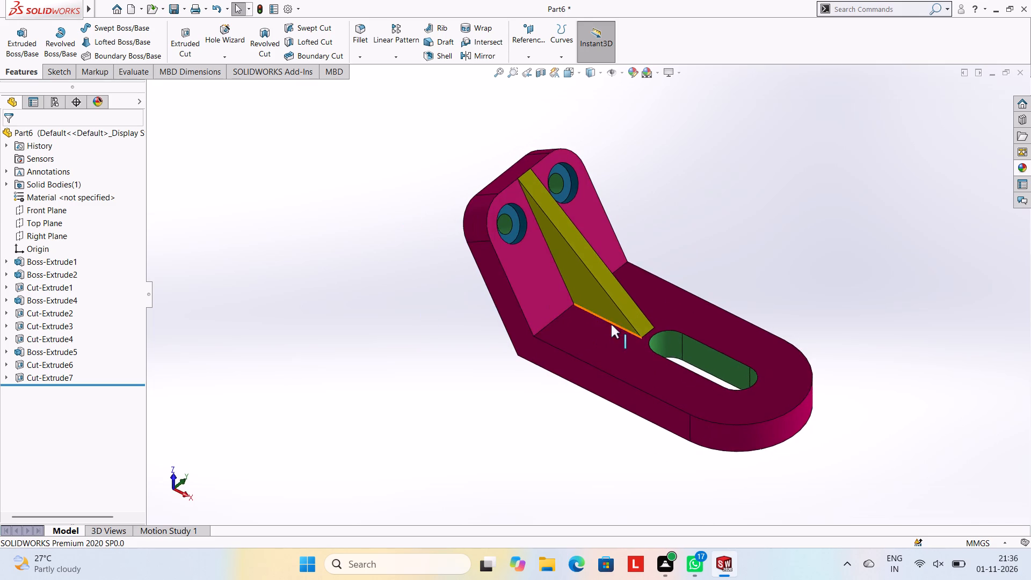
middle_drag(583, 293, 585, 263)
scroll(604, 263, down, 1)
scroll(717, 399, up, 2)
scroll(730, 405, down, 2)
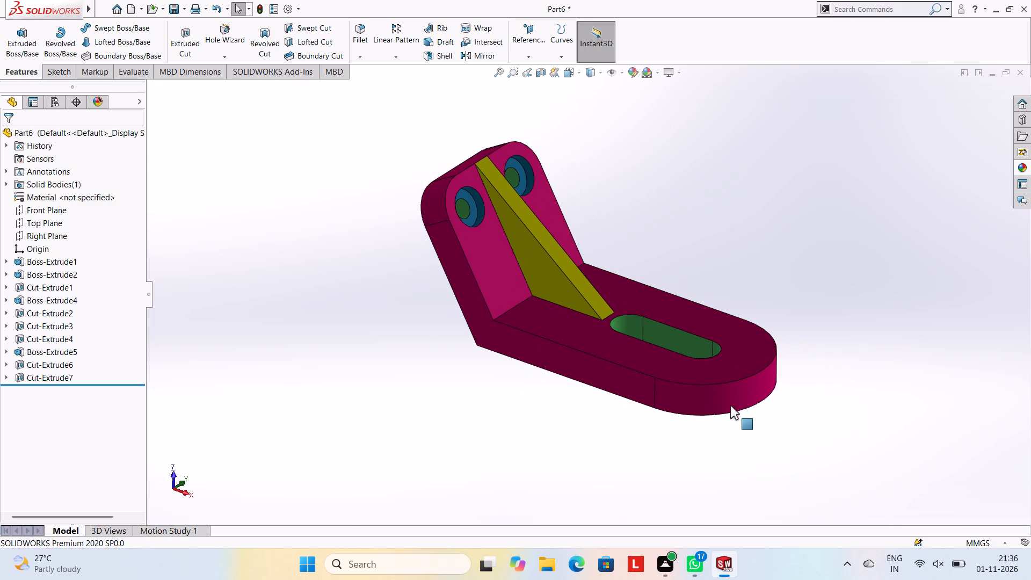
scroll(700, 226, up, 2)
scroll(642, 197, down, 2)
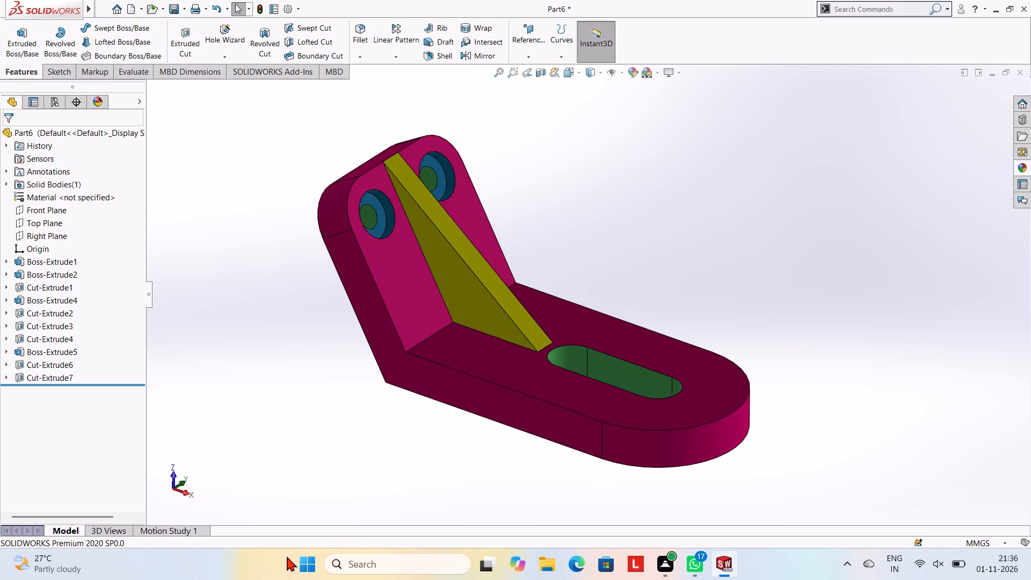
Save the part in the Documents folder as GUSSETED ANGLE BRACKET, in SOLIDWORKS Part format.
key(ctrl+s)
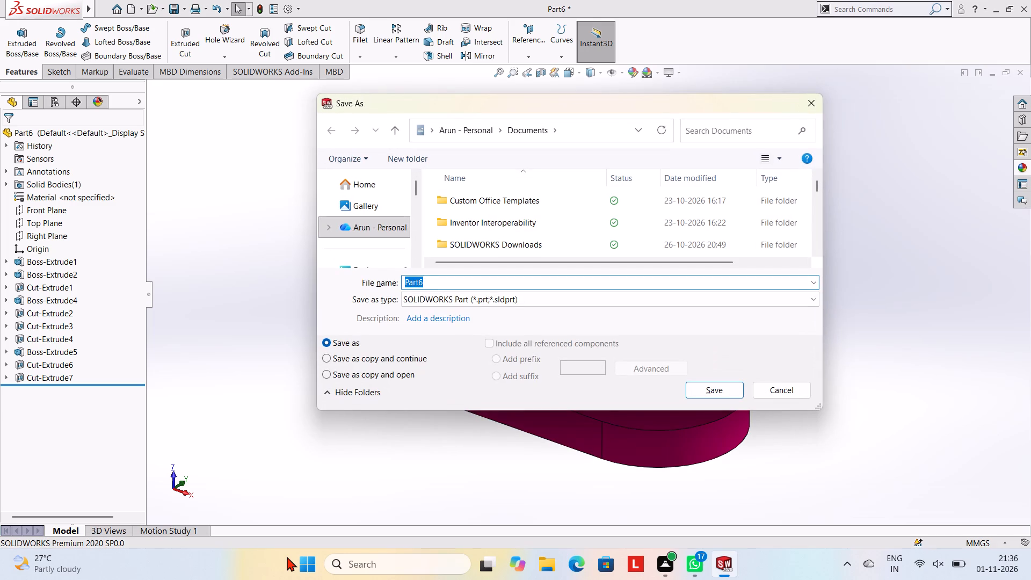
text(GU)
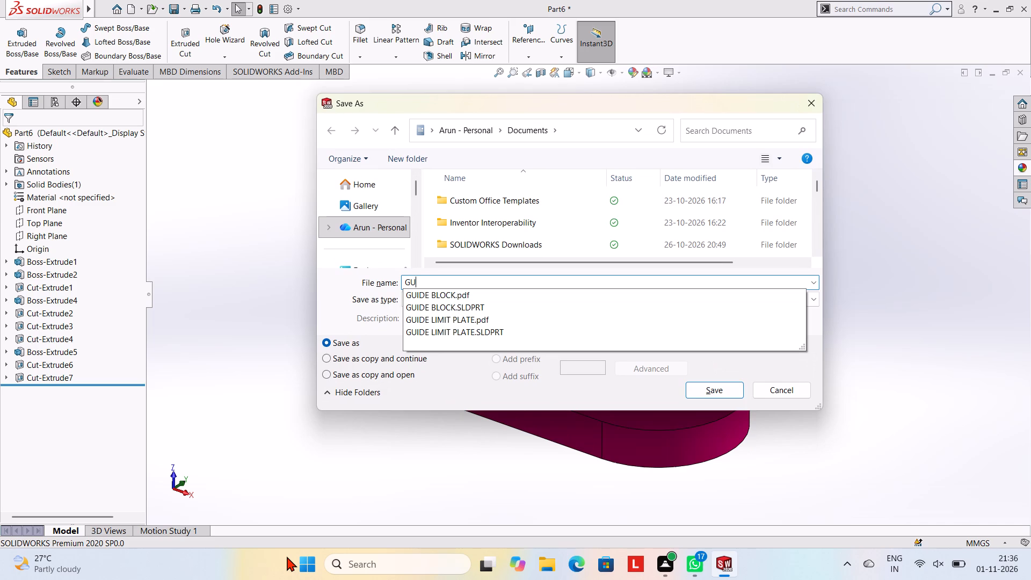
text(SS)
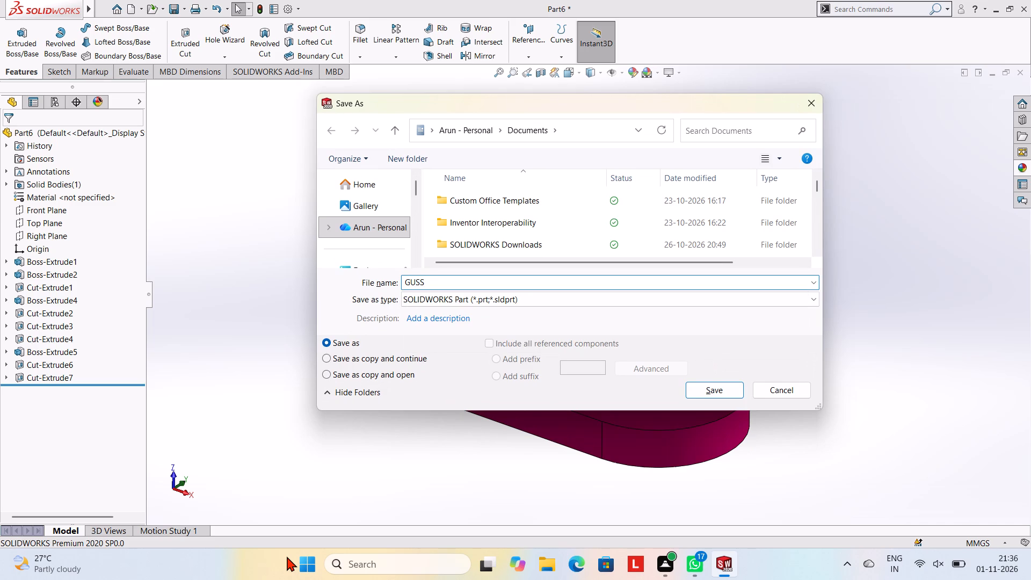
key(e)
text(TED A)
text(NGL)
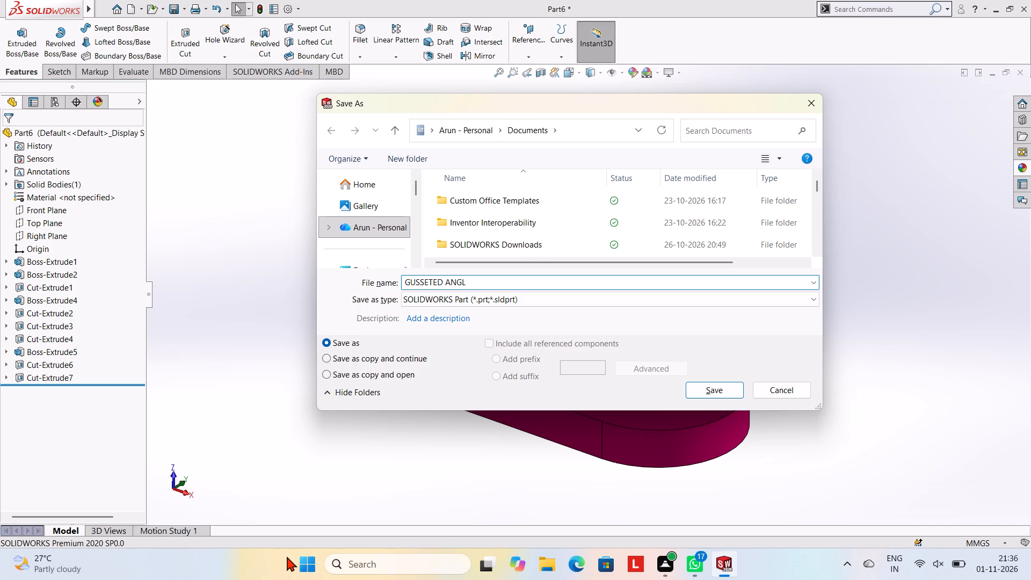
key(e)
key(space)
text(BRACKET)
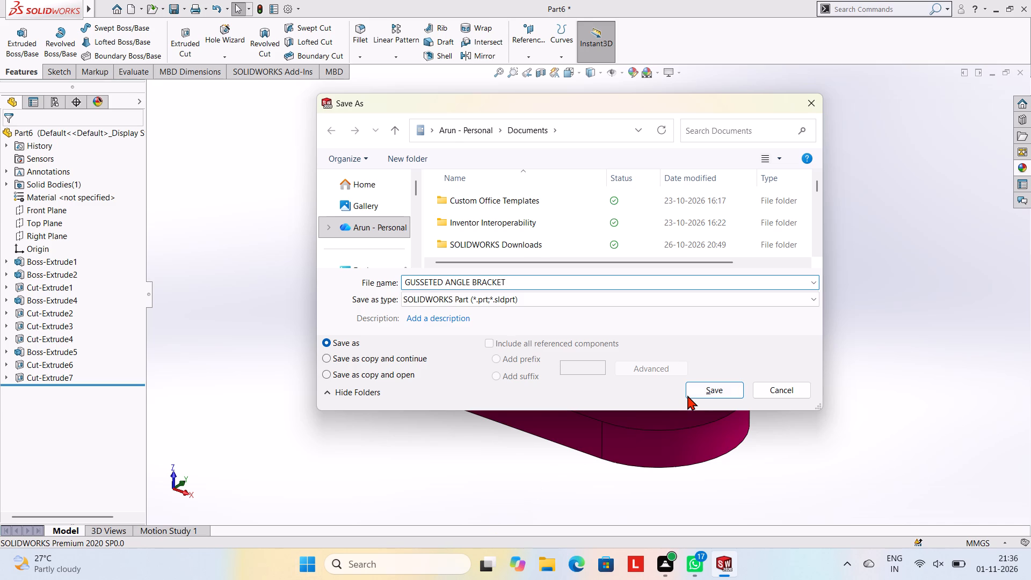
click(692, 395)
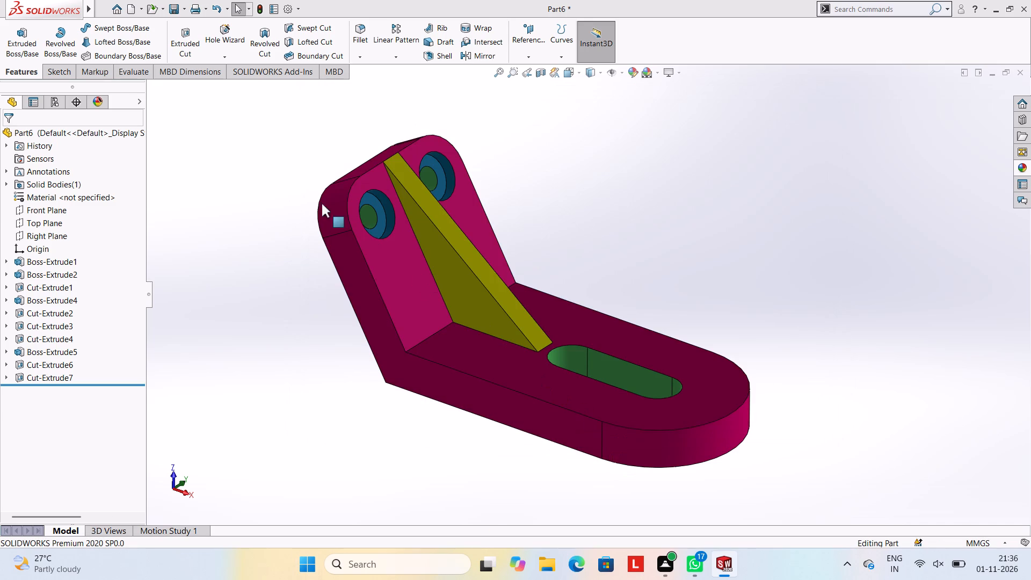
Save a PDF version of the bracket in the Documents folder under the same name, GUSSETED ANGLE BRACKET.
click(183, 8)
click(190, 30)
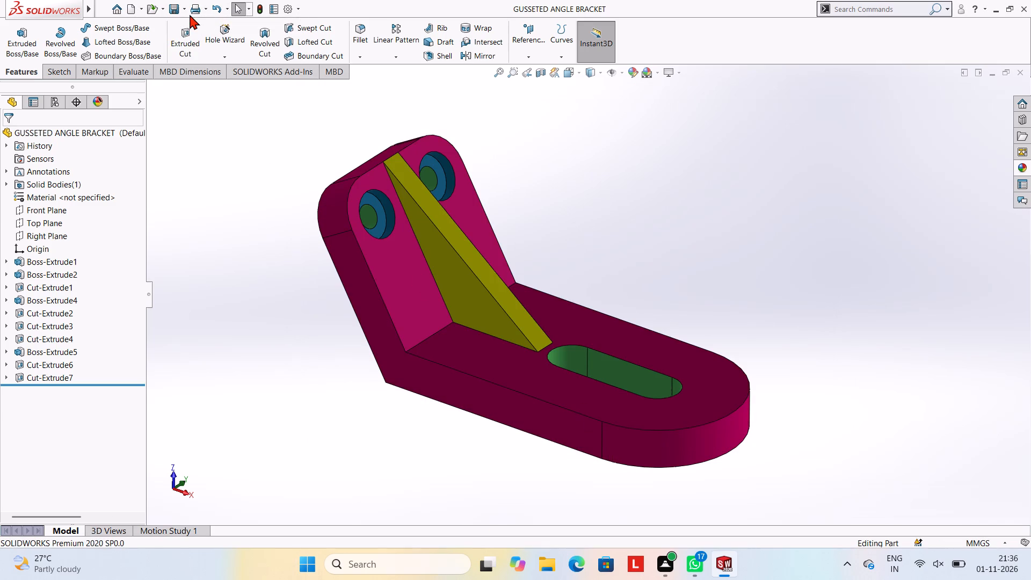
click(185, 5)
click(190, 34)
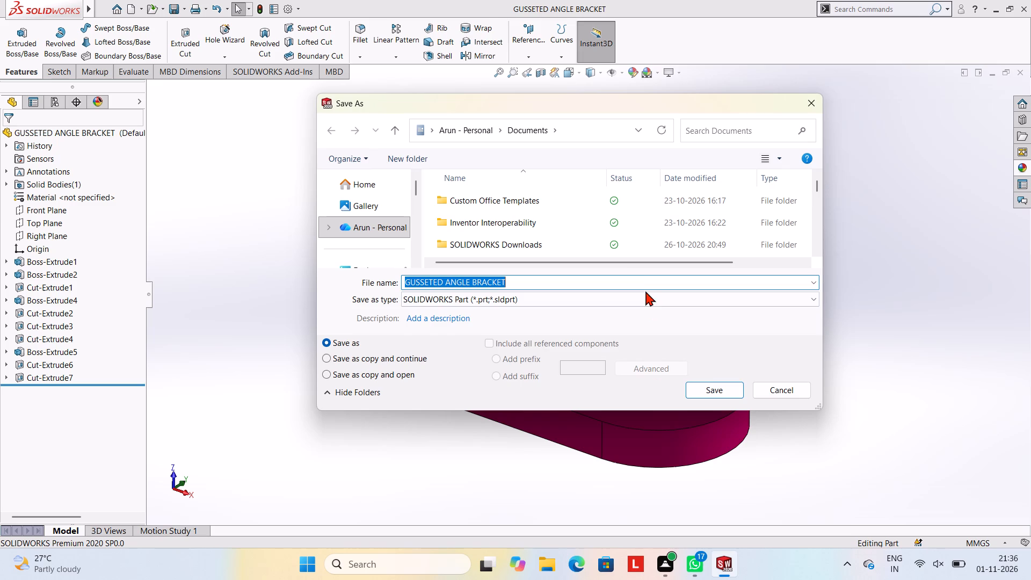
click(636, 299)
click(573, 85)
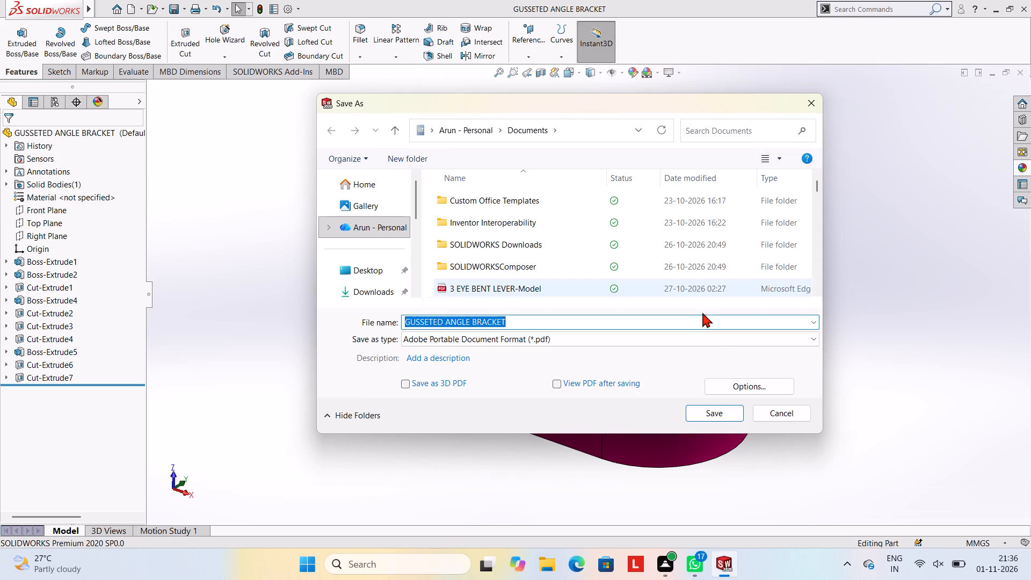
click(711, 405)
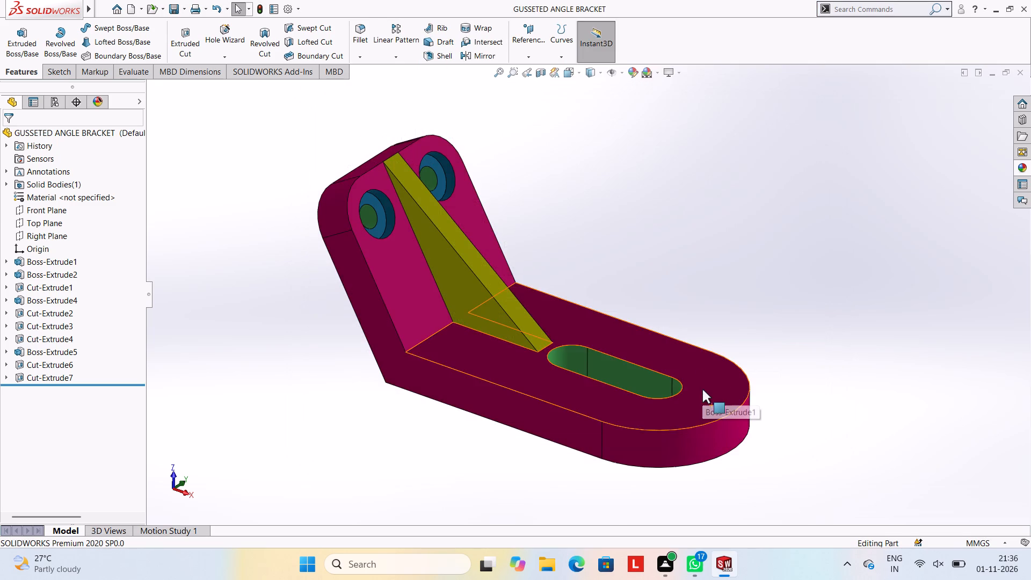